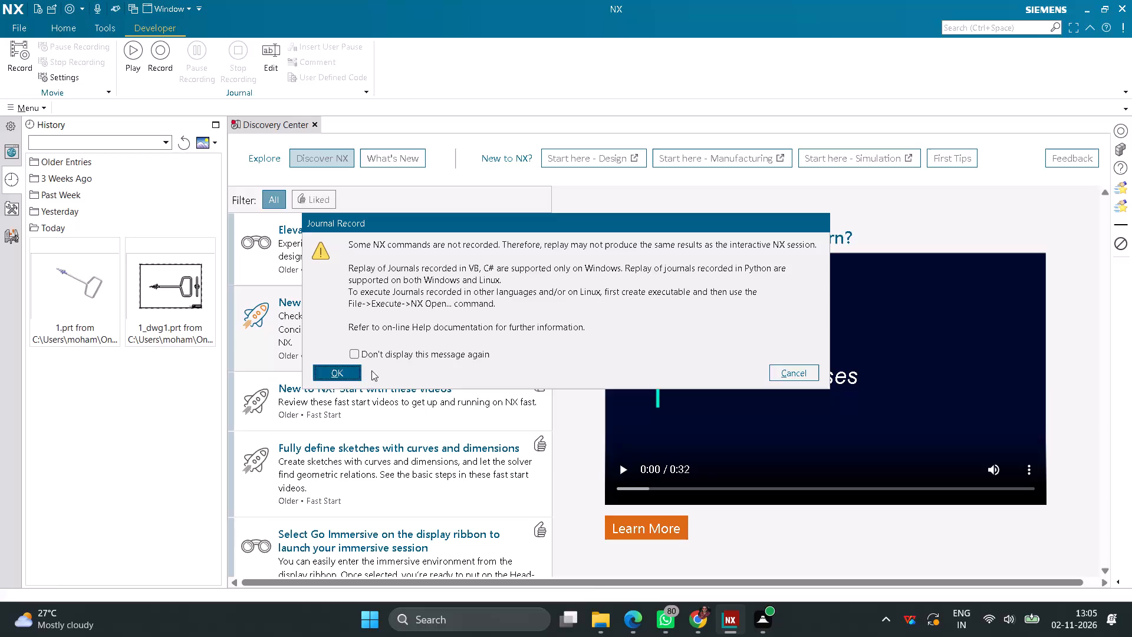
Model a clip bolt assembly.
Start recording a C# journal under the file name journal in the Desktop's internship folder.
click(354, 373)
click(385, 261)
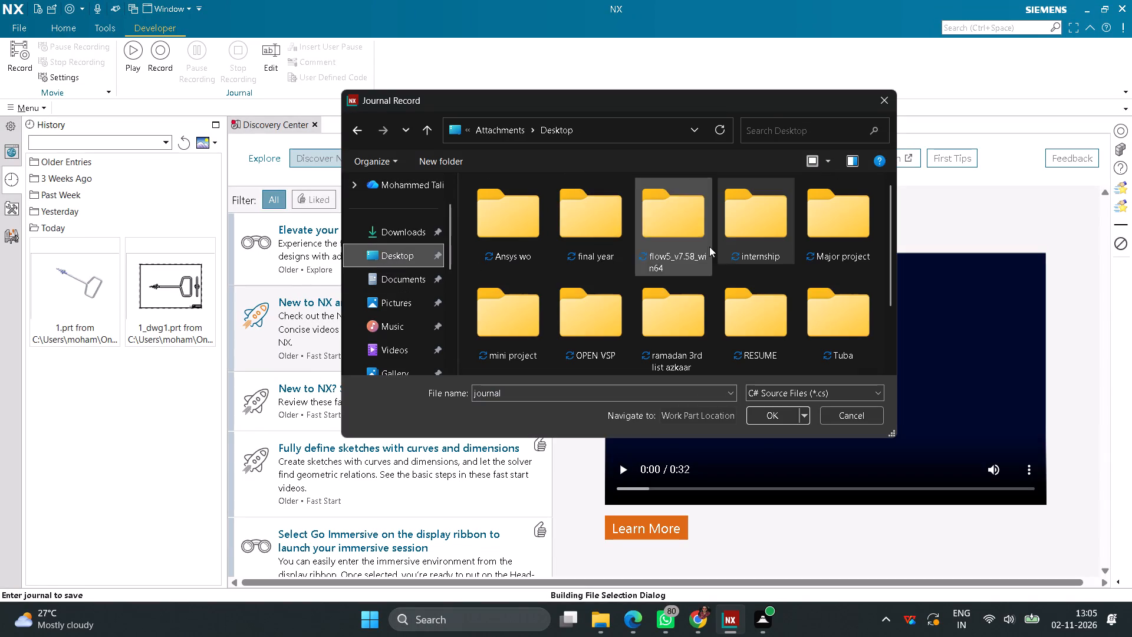
double_click(744, 234)
click(775, 416)
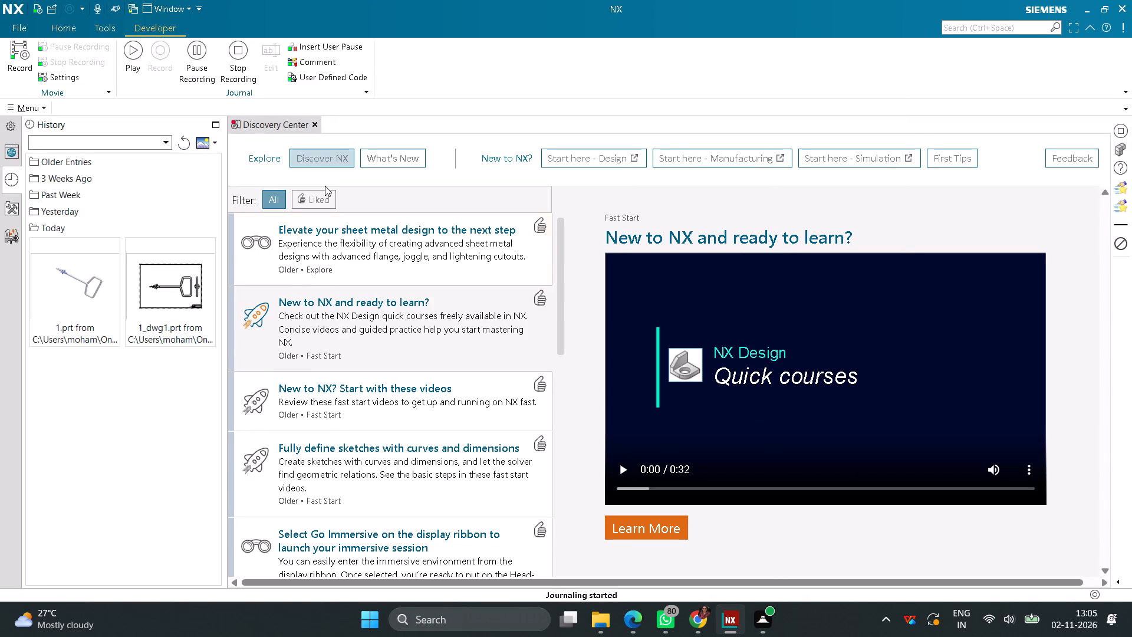
Create a new part named 1 from the Model template in millimetres, in the internship folder.
click(24, 31)
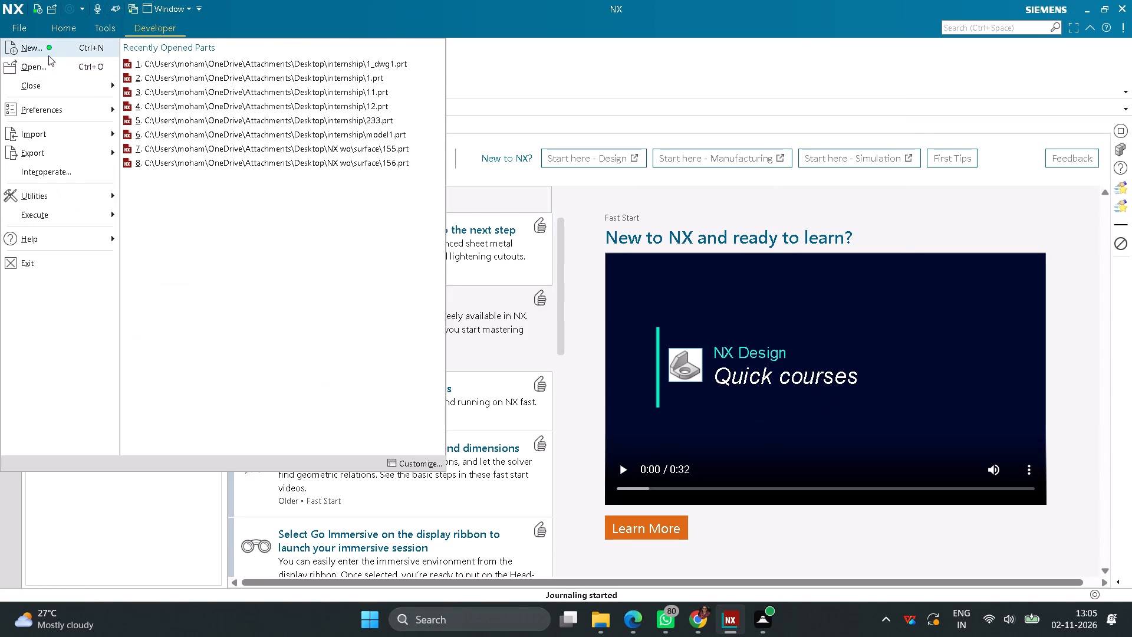
click(46, 54)
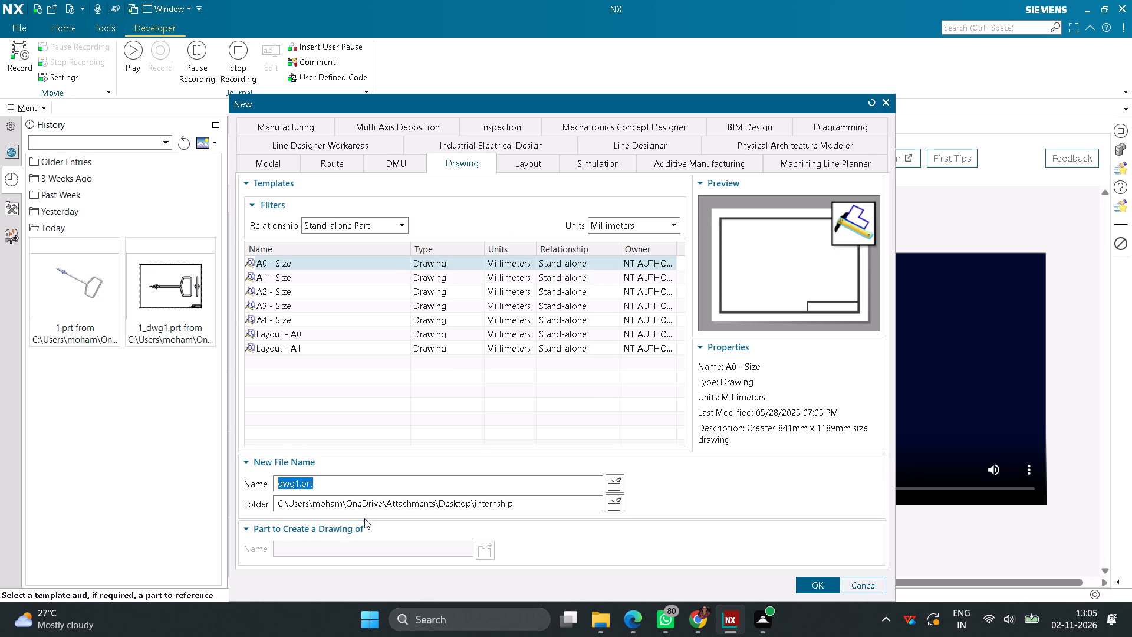
click(267, 162)
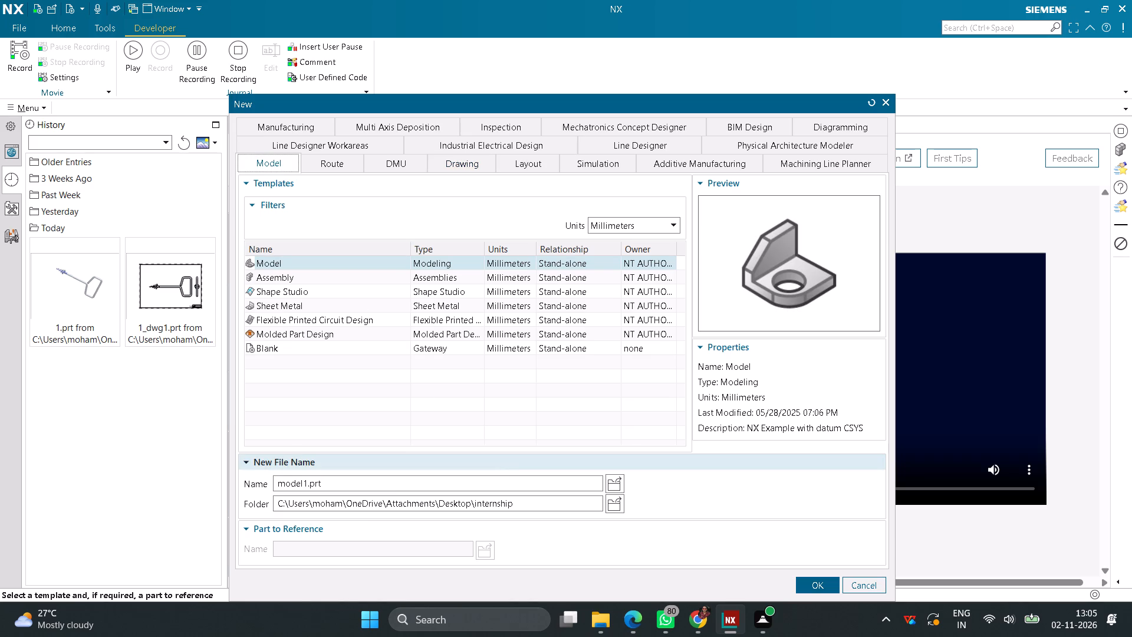
drag(343, 481, 135, 471)
key(1)
key(Return)
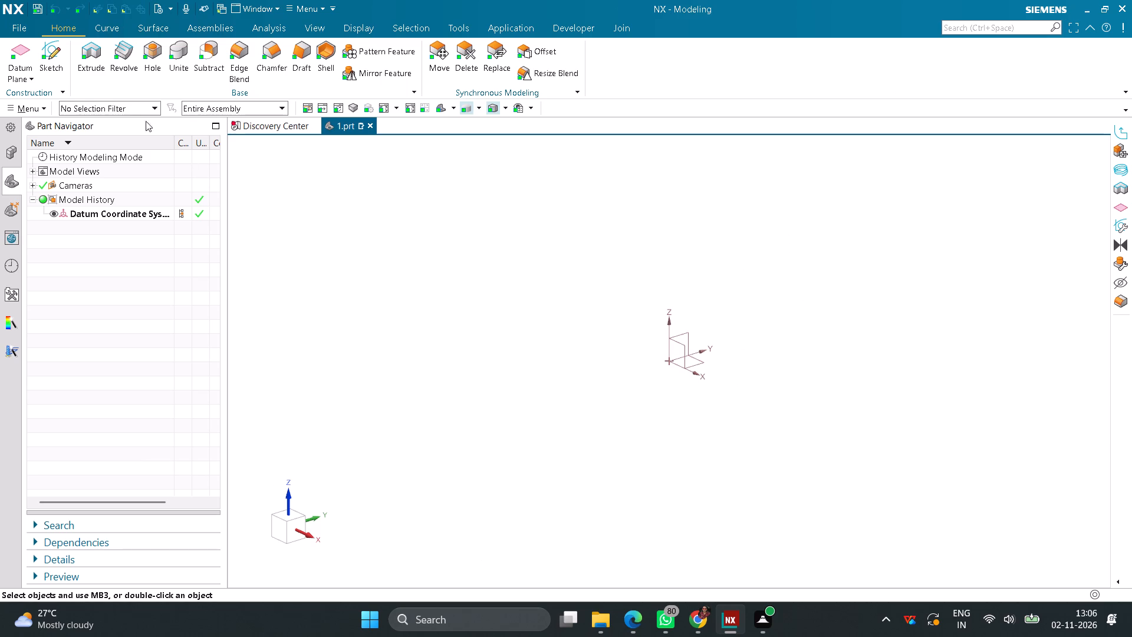
Create an On Plane sketch on the Front principal plane.
click(57, 60)
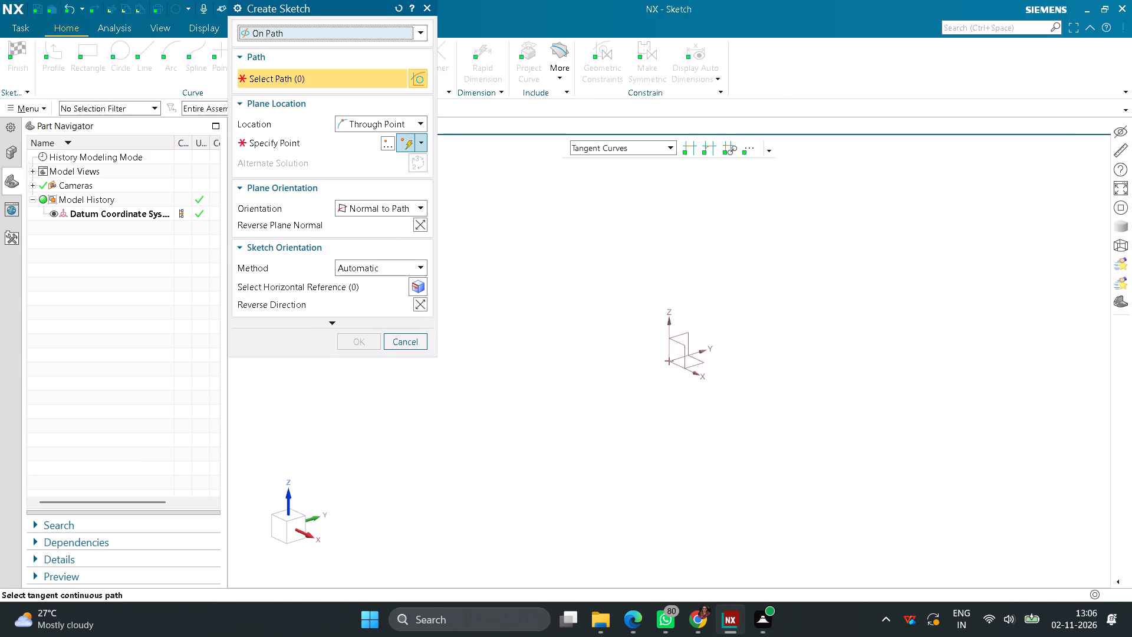
click(419, 34)
click(304, 48)
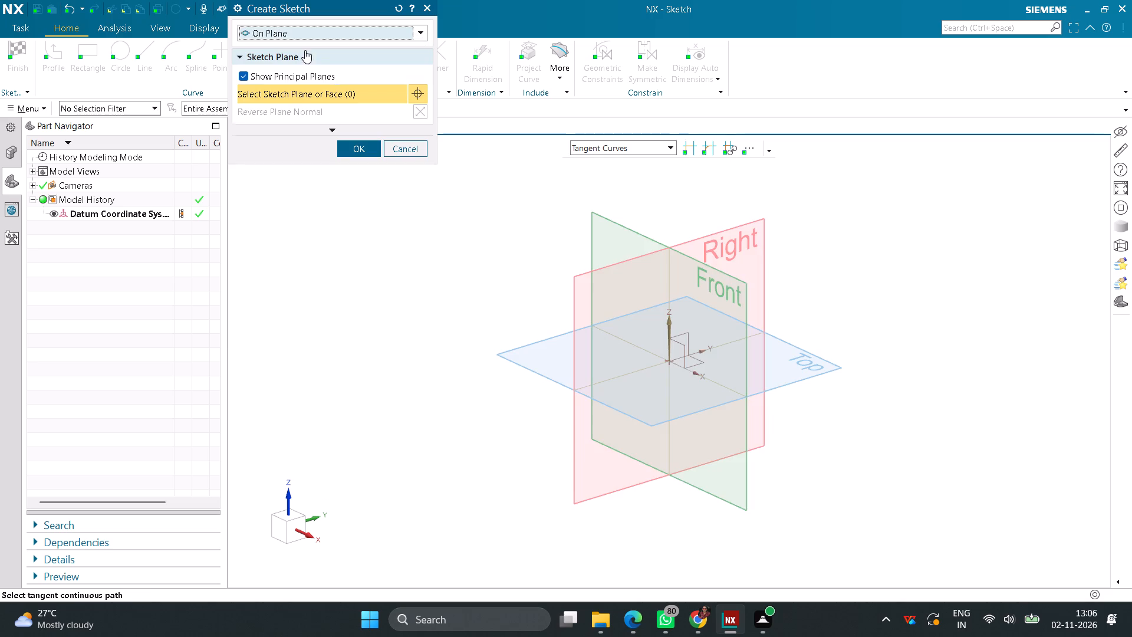
click(748, 498)
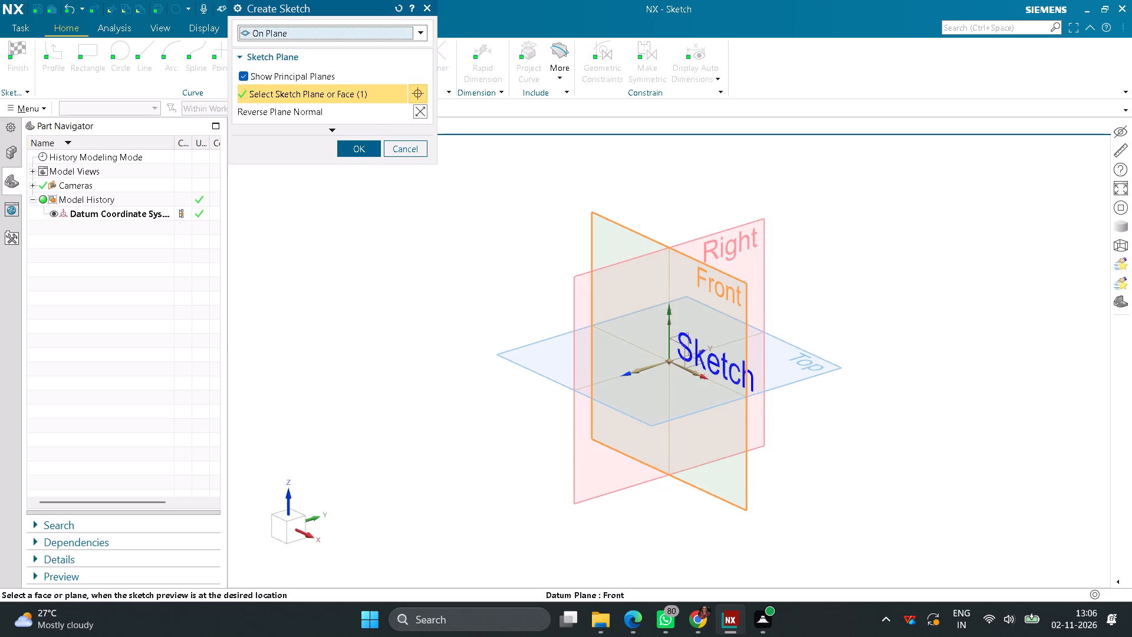
click(361, 153)
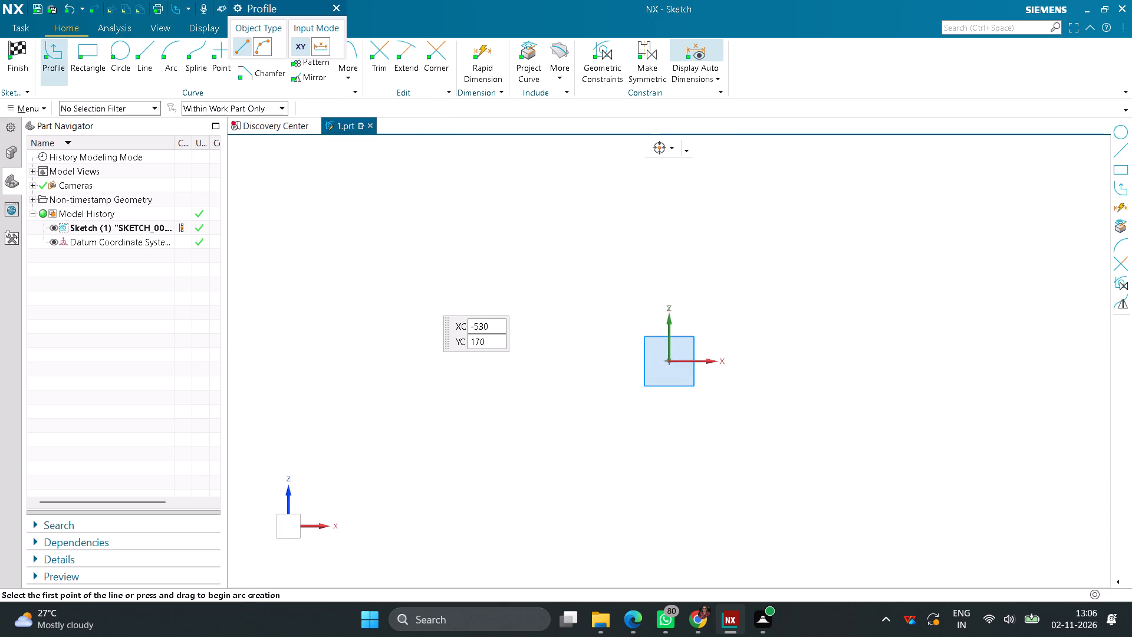
Sketch a circle of 4 mm diameter centred on the X axis, about 120 mm from the origin.
click(123, 55)
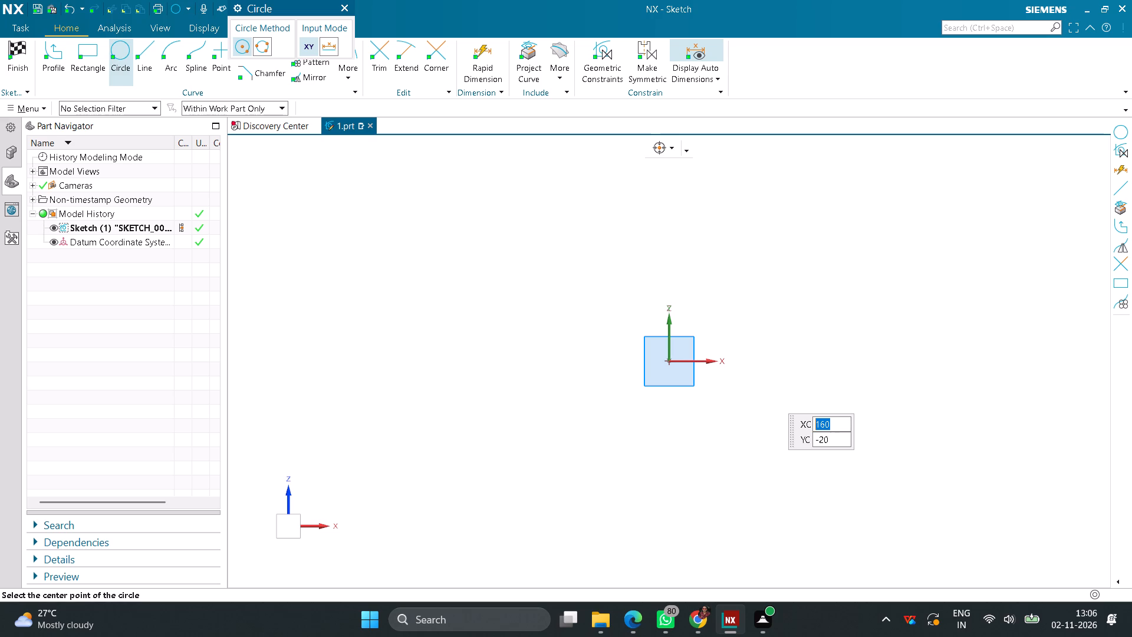
click(730, 360)
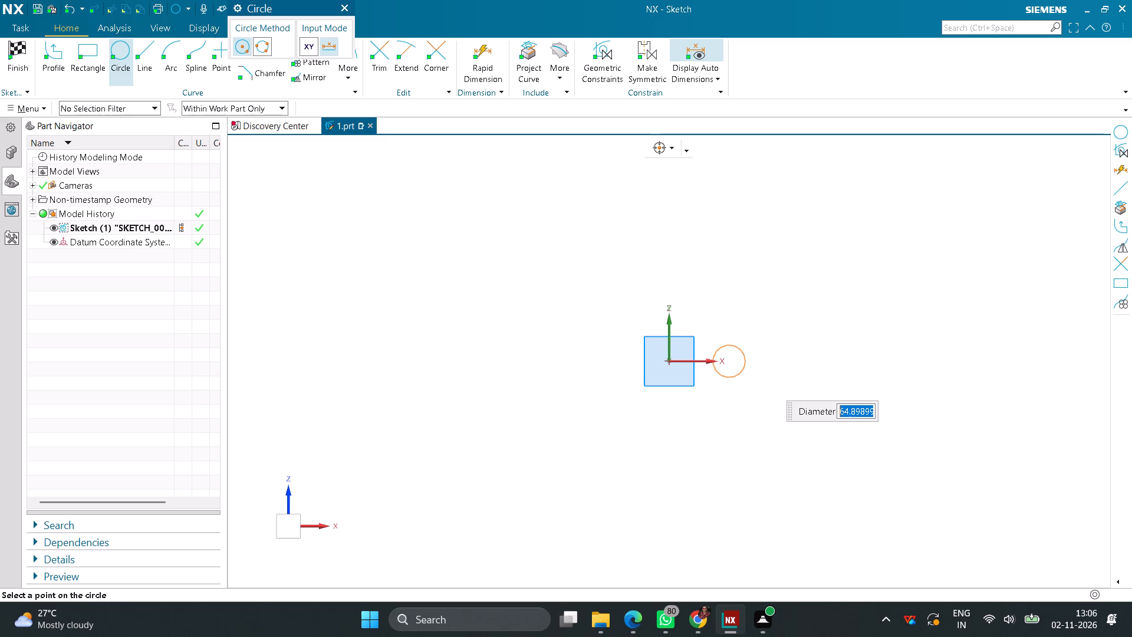
key(4)
key(Return)
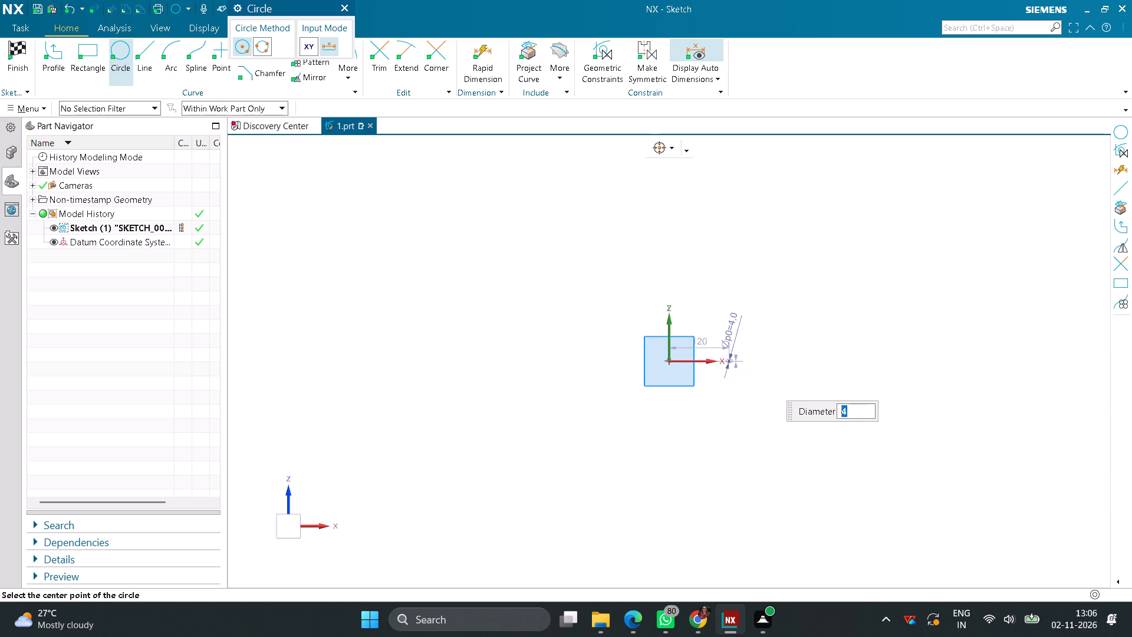
scroll(740, 357, up, 3)
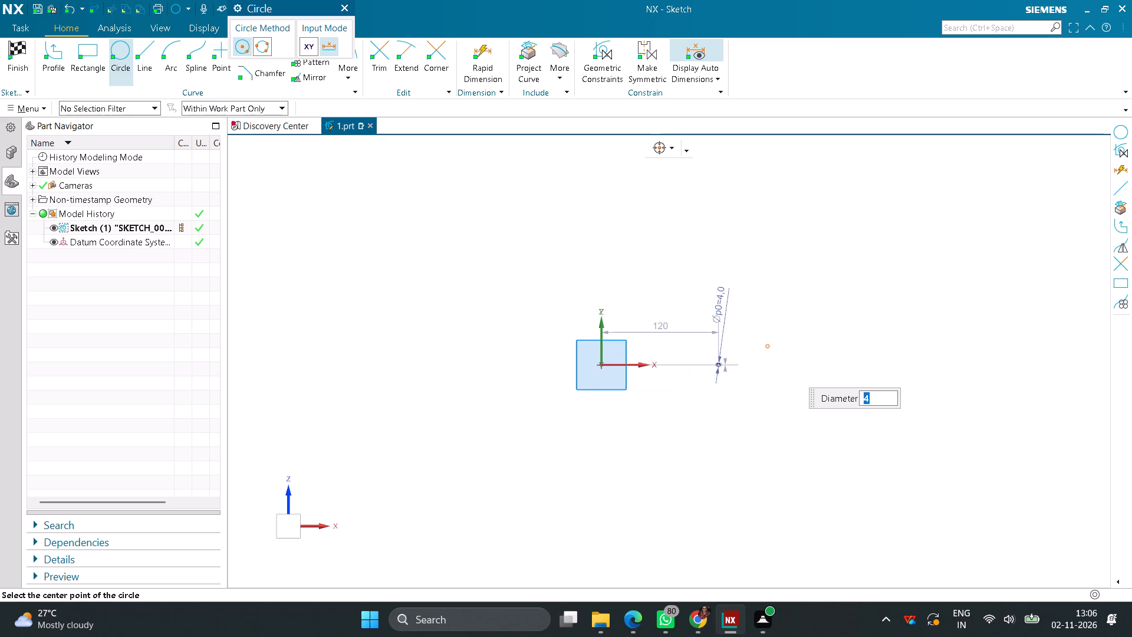
scroll(772, 340, up, 1)
middle_click(772, 340)
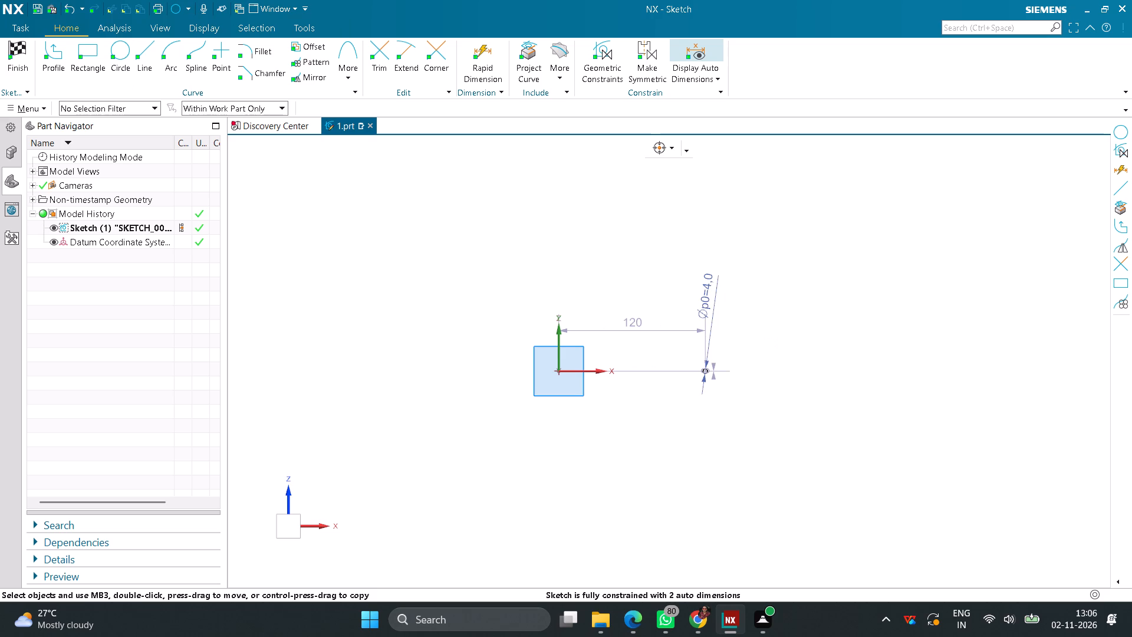
Set the horizontal distance from the sketch origin to the circle's centre to 15 mm.
double_click(633, 320)
text(15)
key(Return)
scroll(580, 391, up, 5)
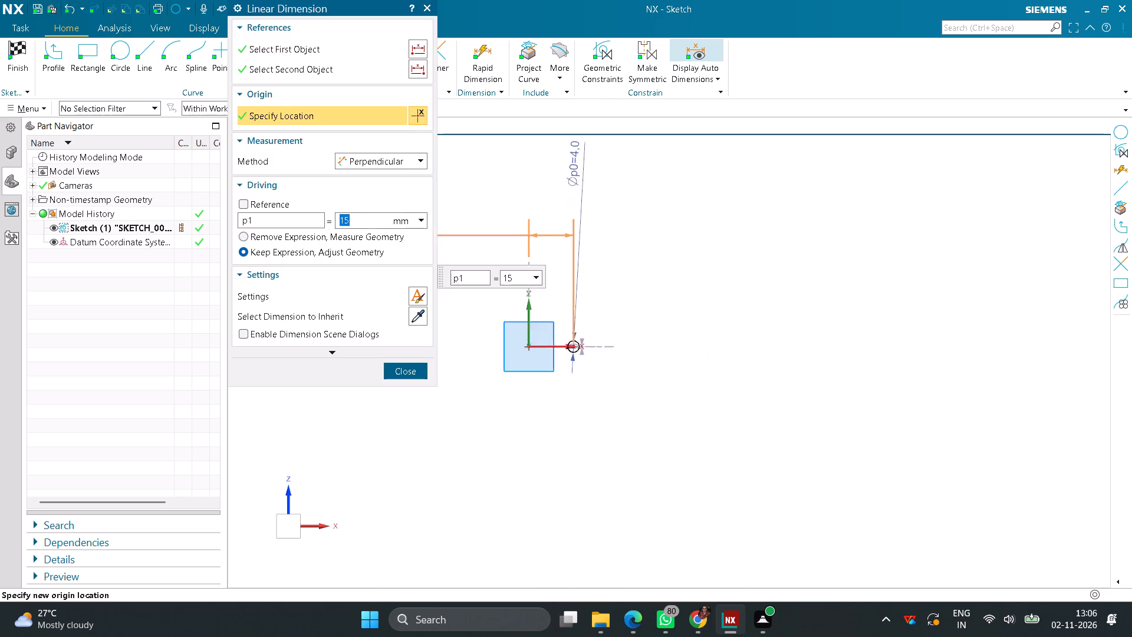
scroll(577, 375, up, 2)
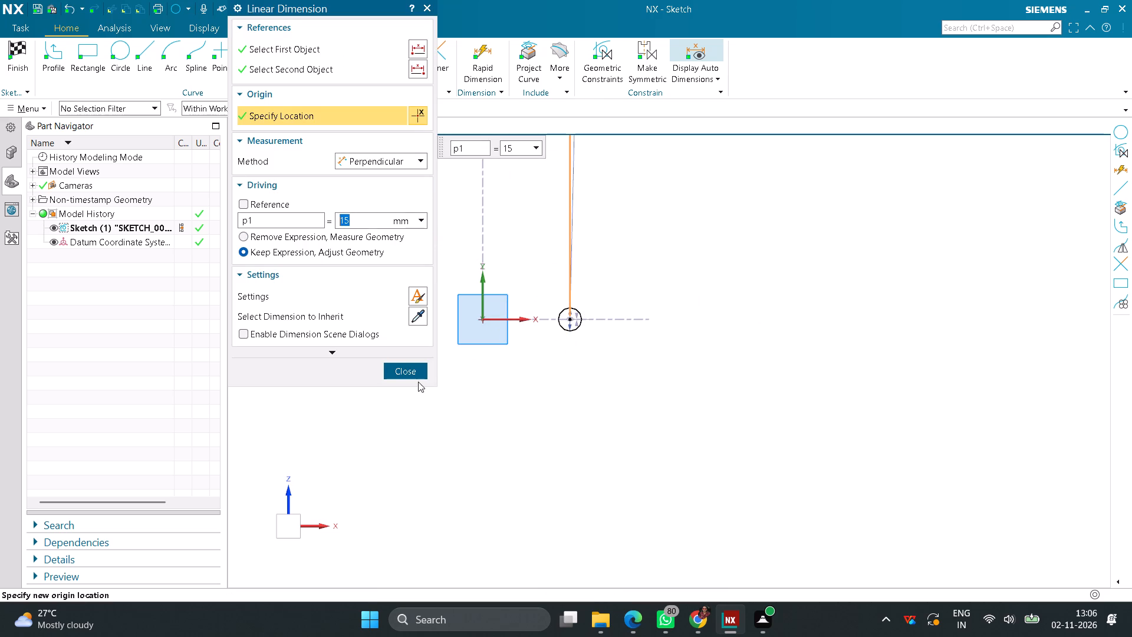
click(418, 382)
click(404, 377)
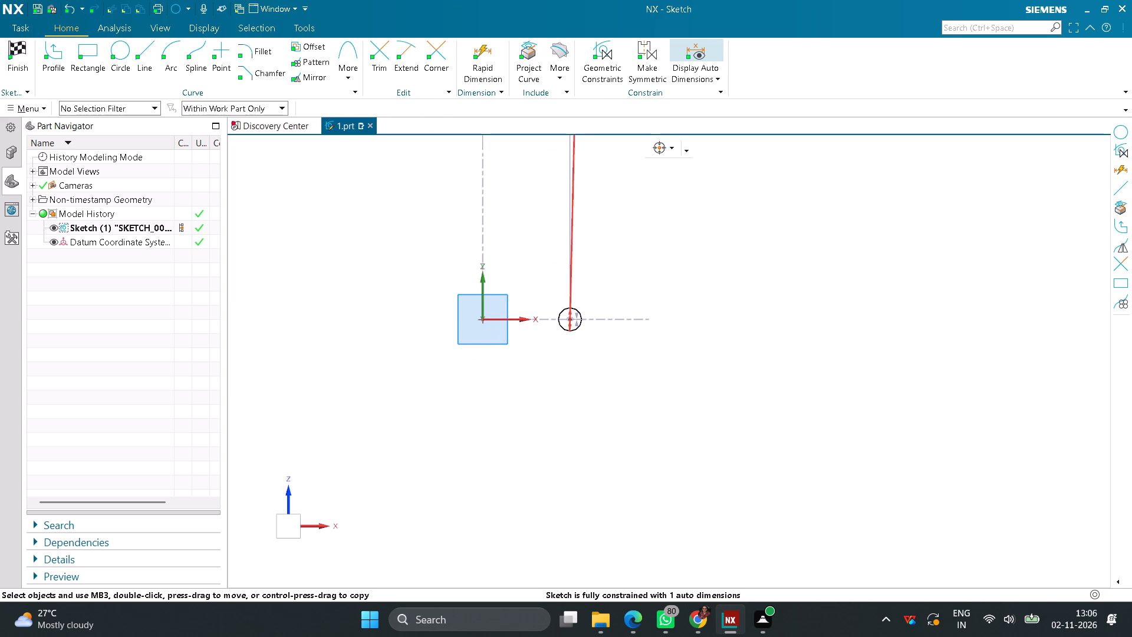
Constrain the circle's centre to align horizontally with the sketch origin, and finish the sketch.
click(611, 61)
click(248, 70)
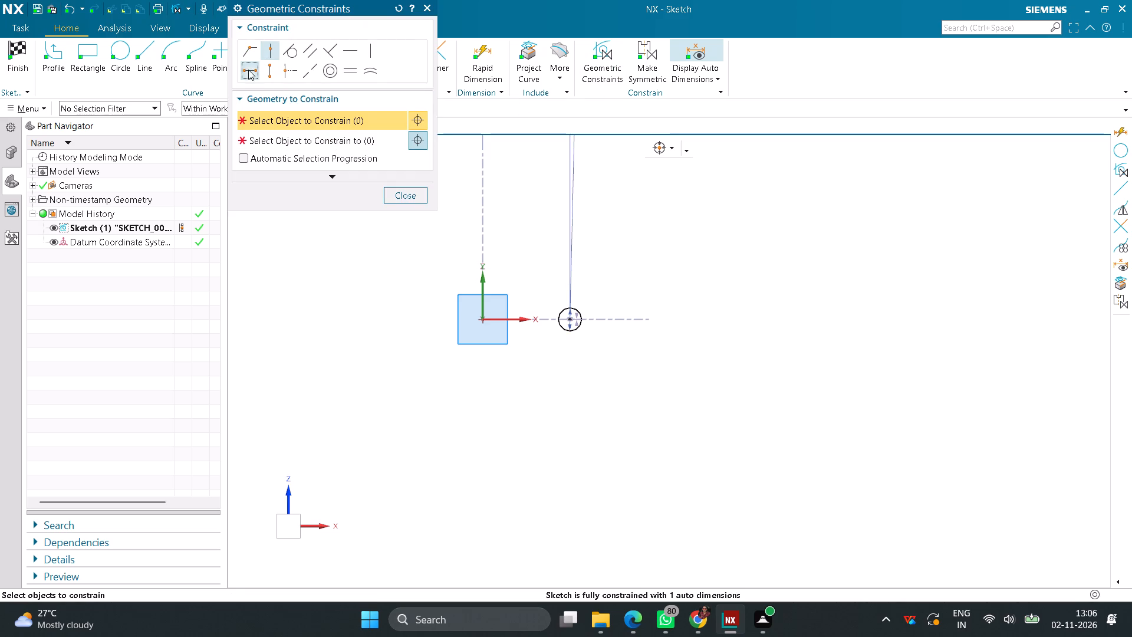
click(574, 320)
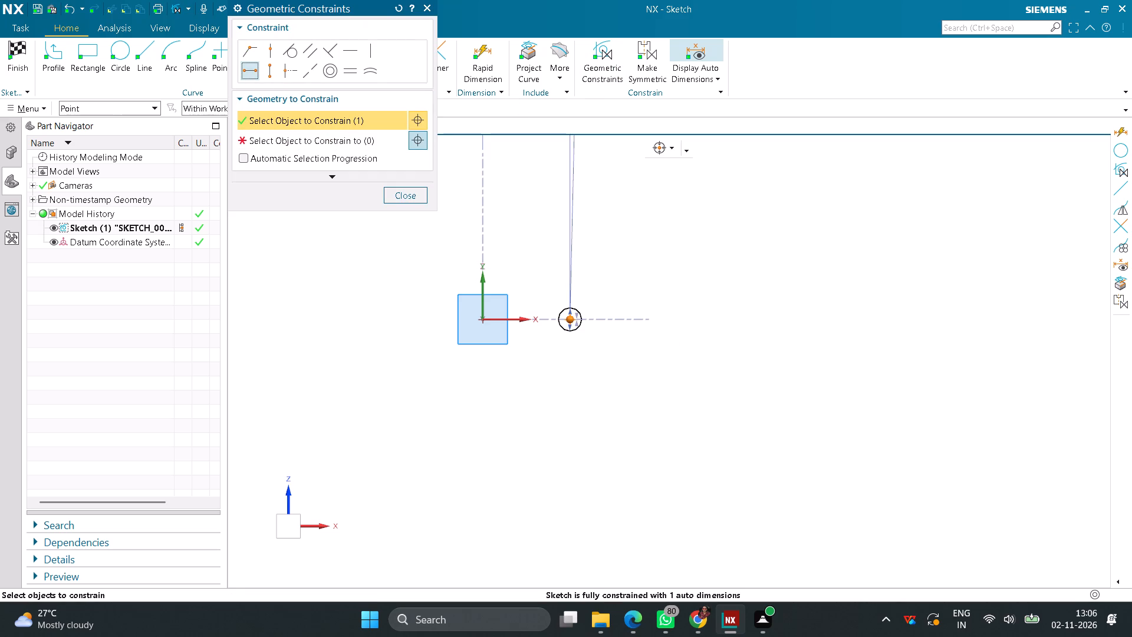
click(337, 139)
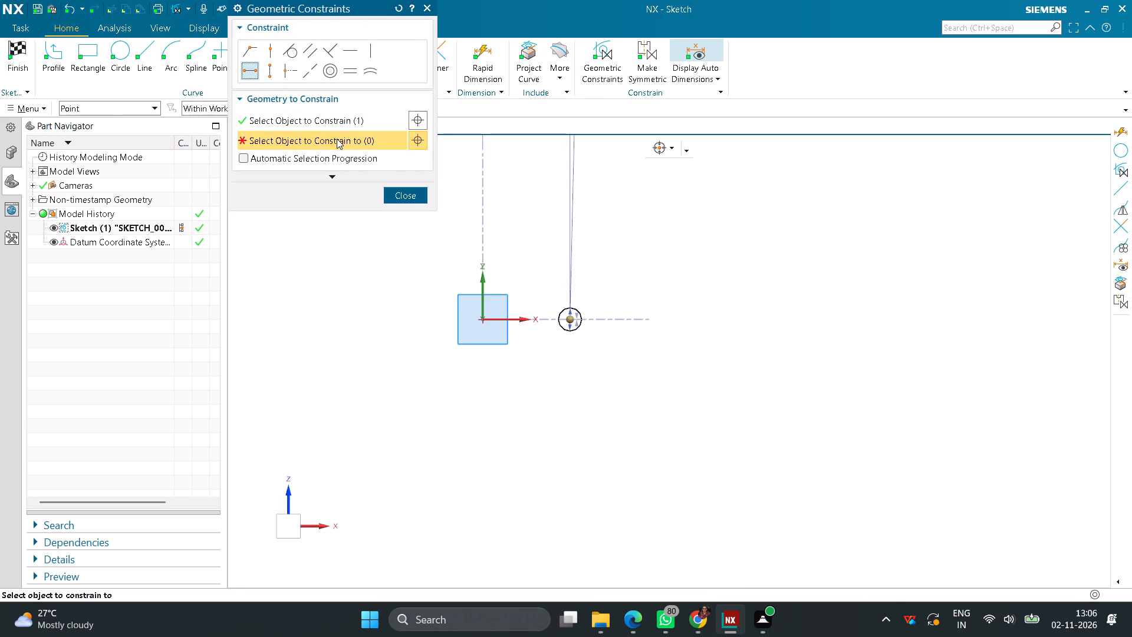
click(481, 319)
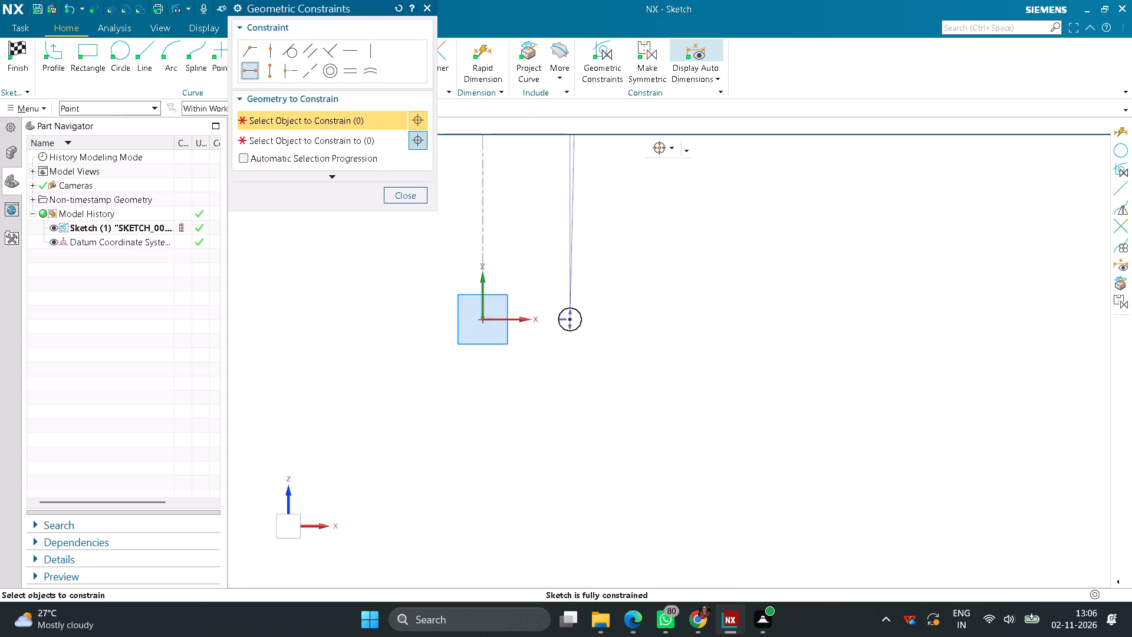
click(411, 202)
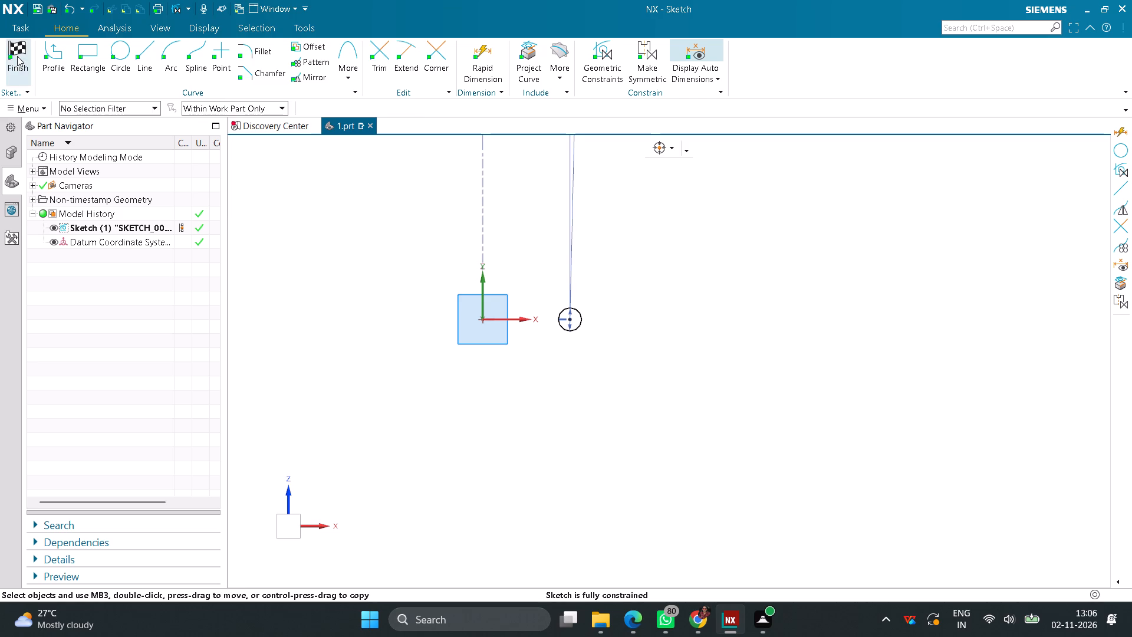
click(17, 56)
Extrude the circle as a solid with a symmetric width of 14 mm.
scroll(675, 360, up, 5)
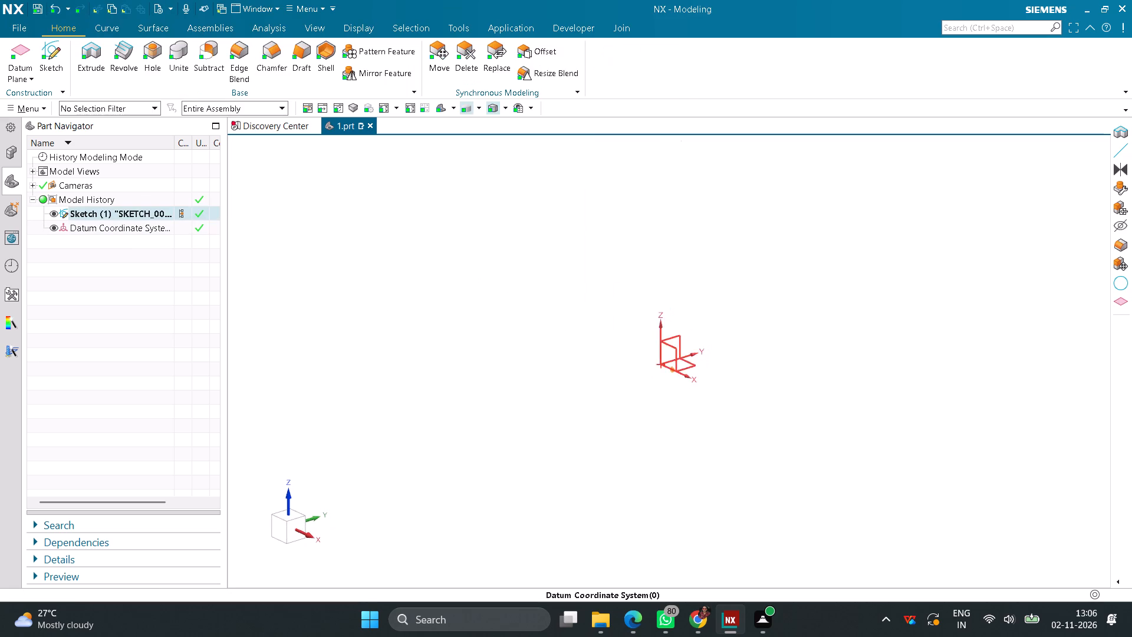
scroll(674, 353, up, 6)
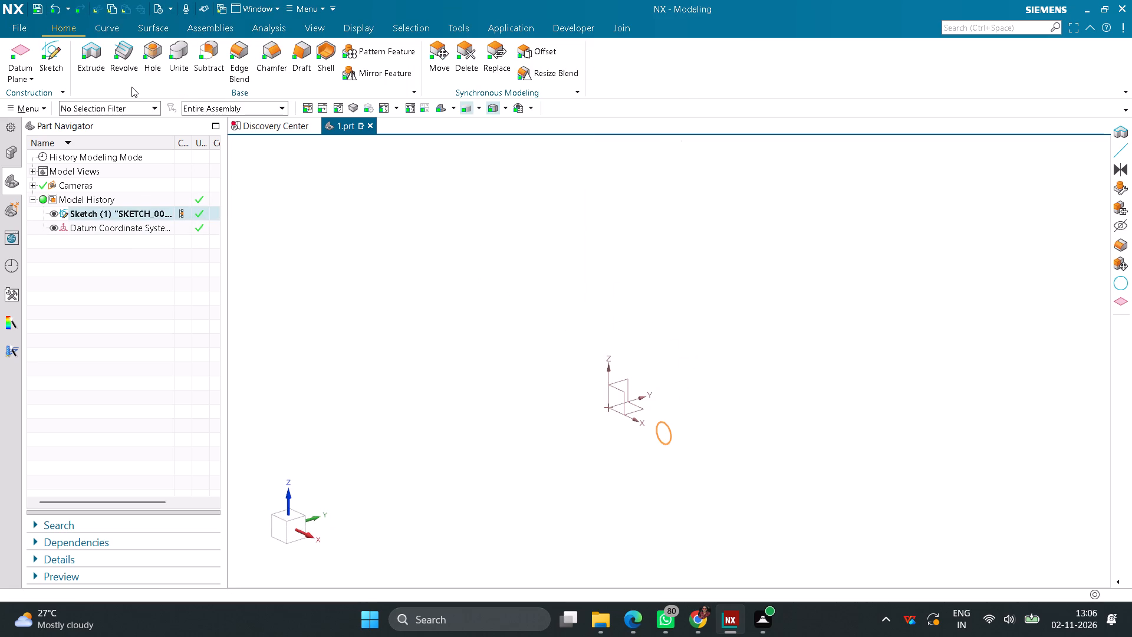
click(93, 63)
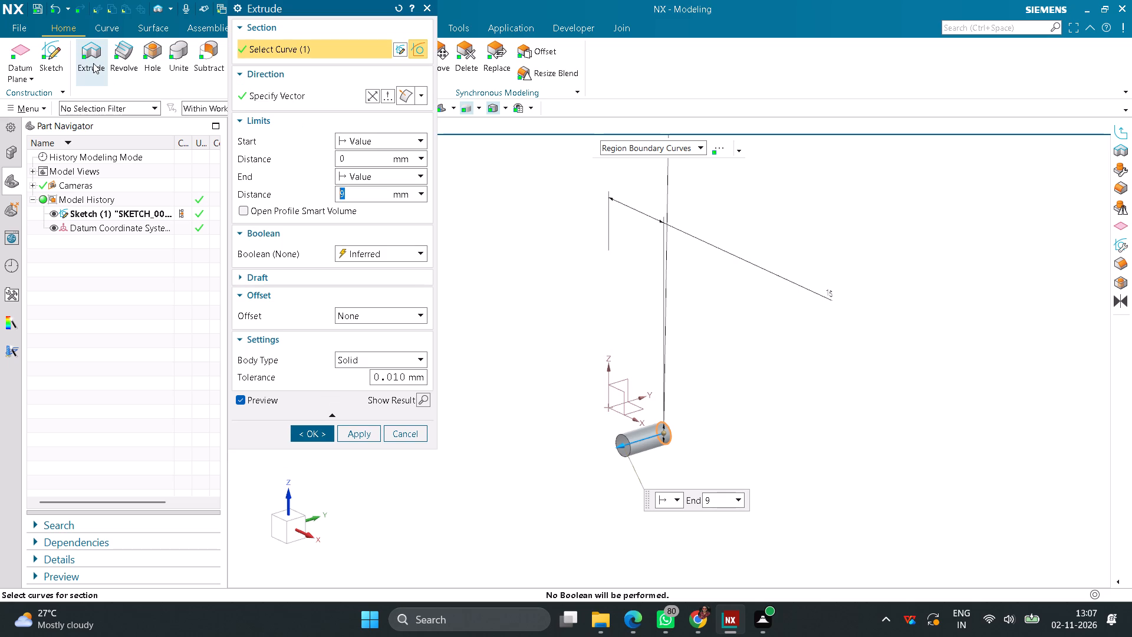
text(14)
key(Return)
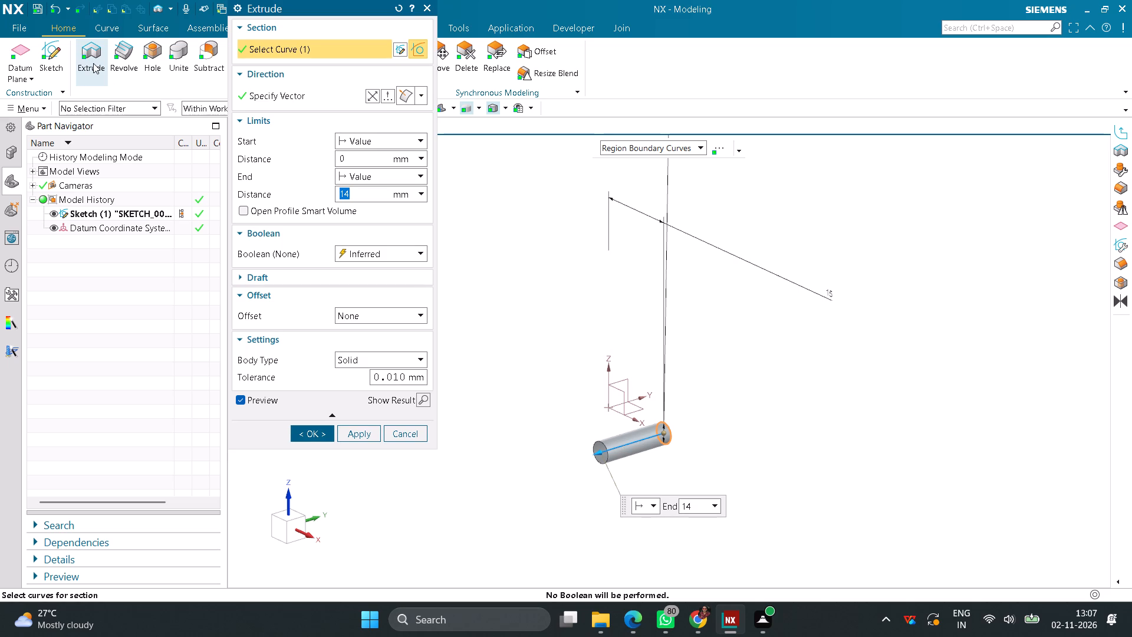
click(416, 180)
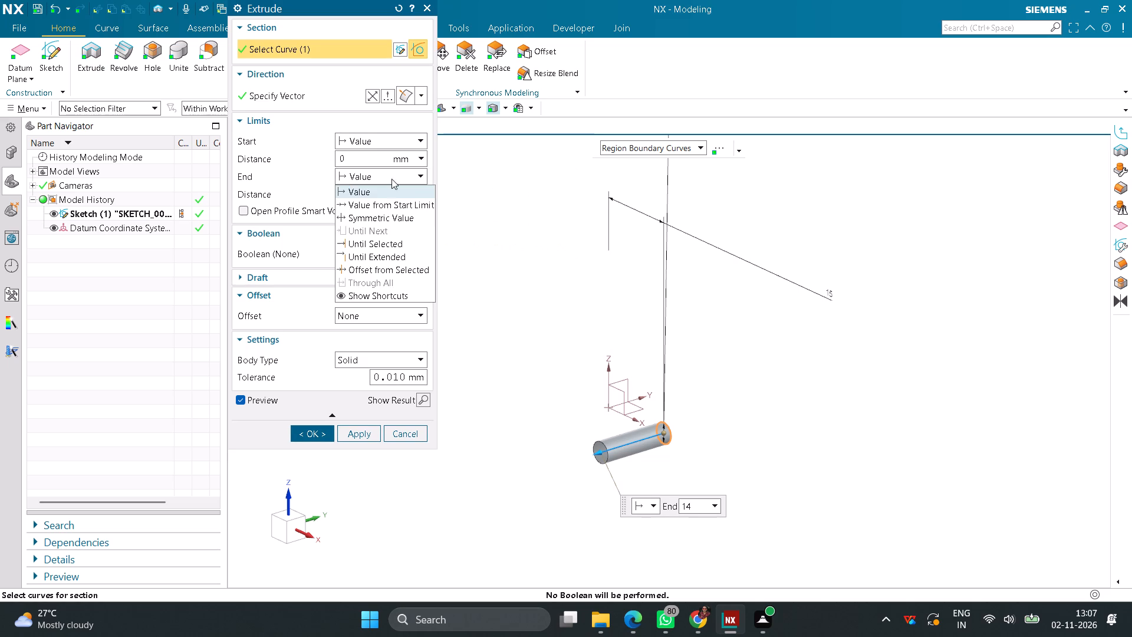
click(389, 221)
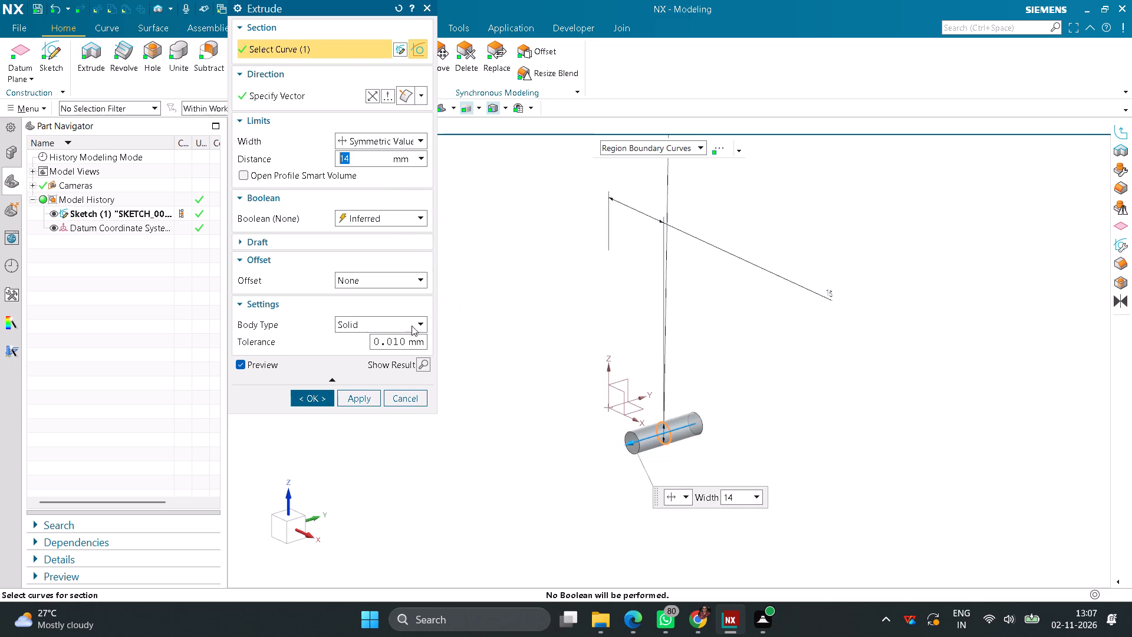
click(315, 395)
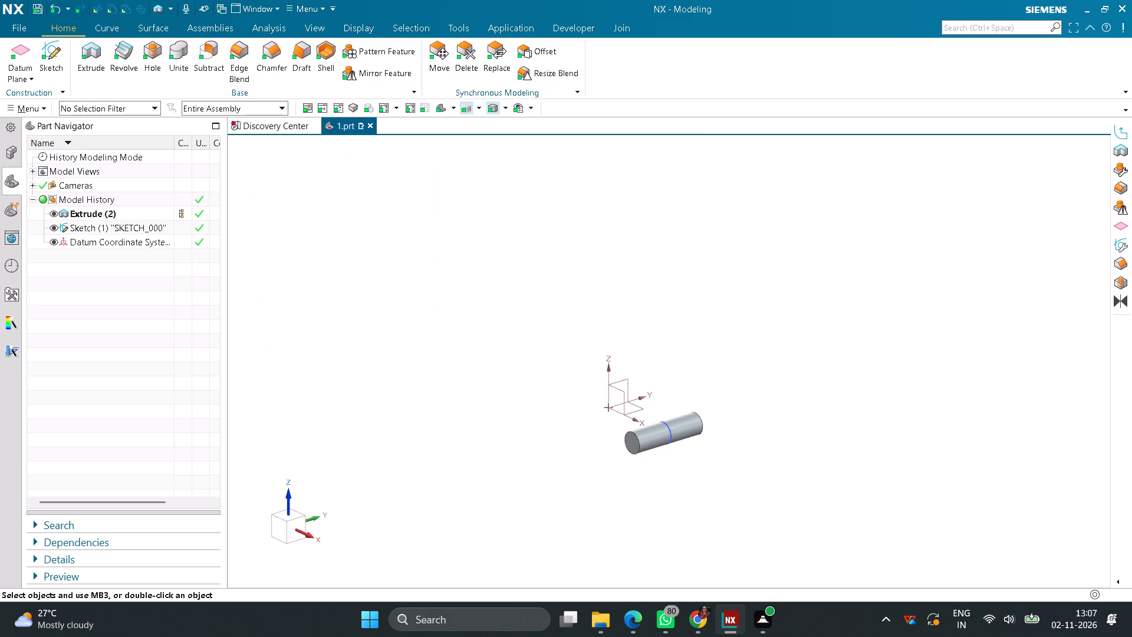
Set up a Revolve of the cylinder's near end edge, picked as a single curve, about the Z axis through the origin.
click(126, 69)
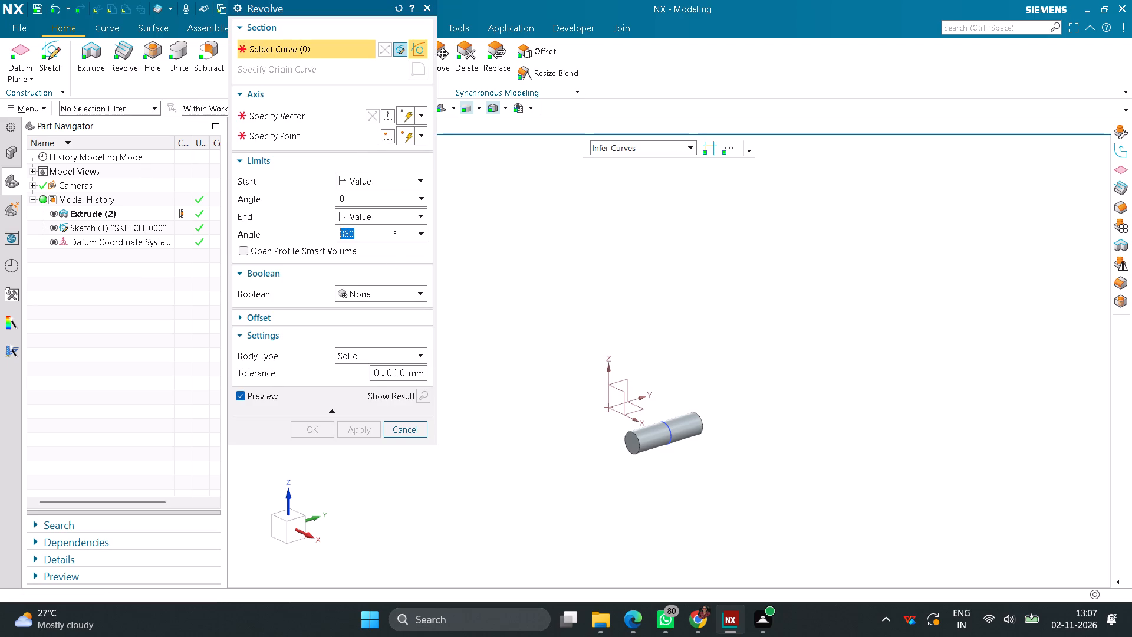
click(688, 150)
click(616, 166)
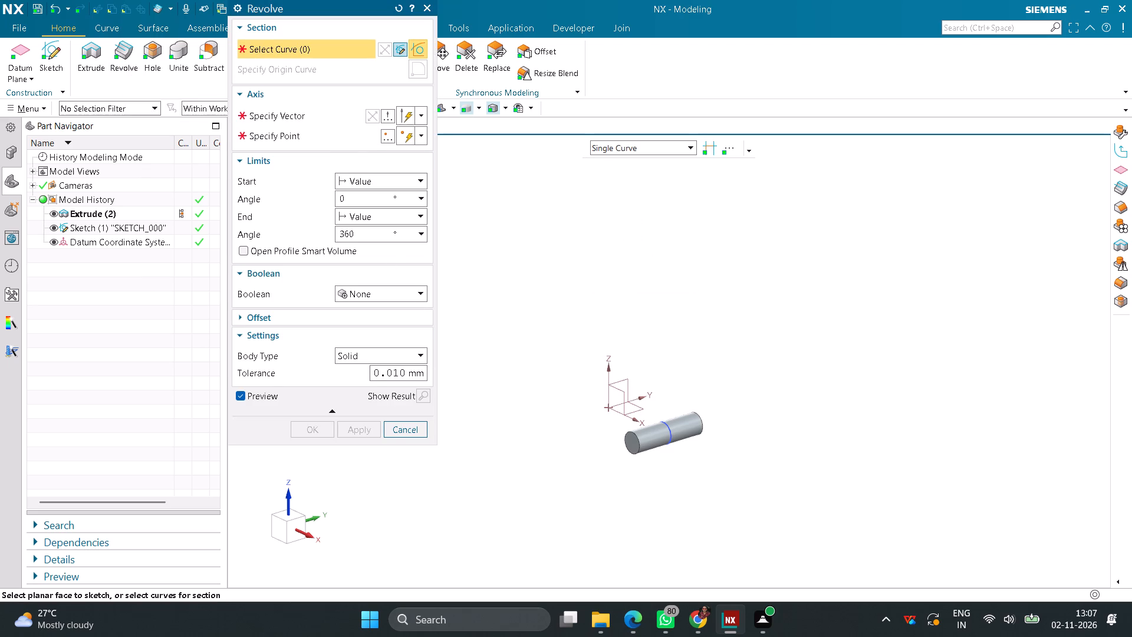
click(629, 431)
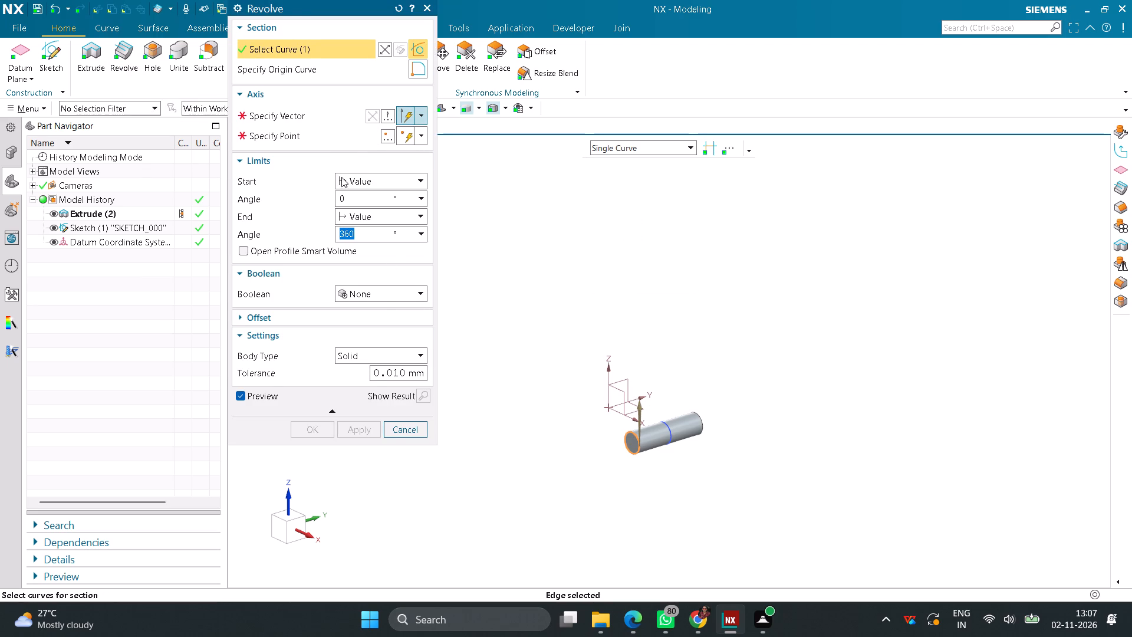
click(301, 110)
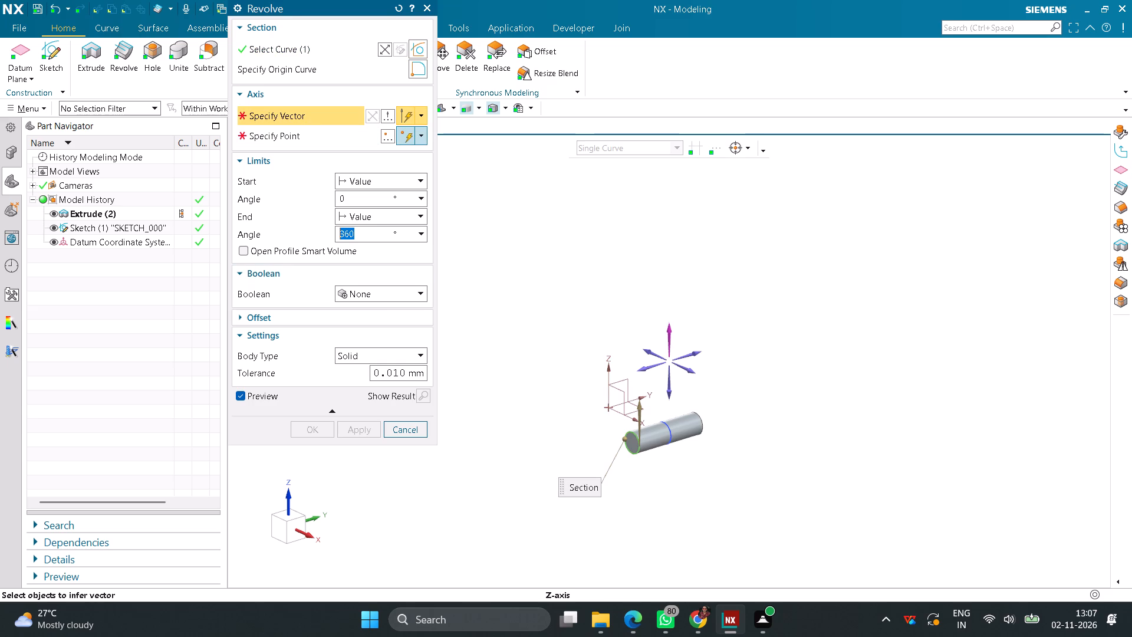
click(670, 331)
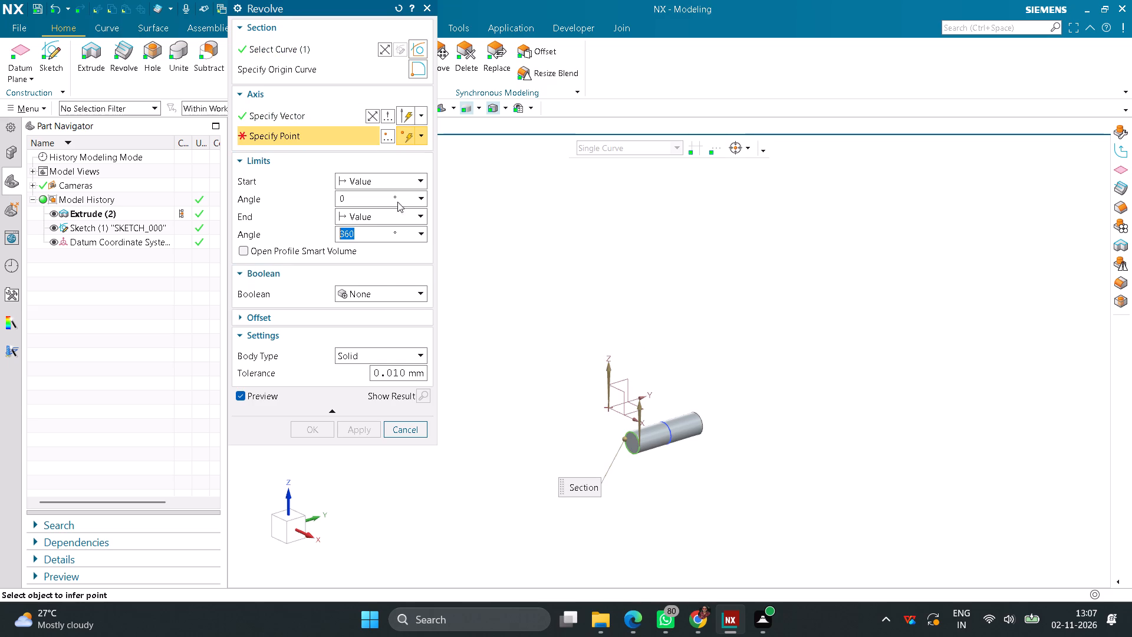
click(609, 407)
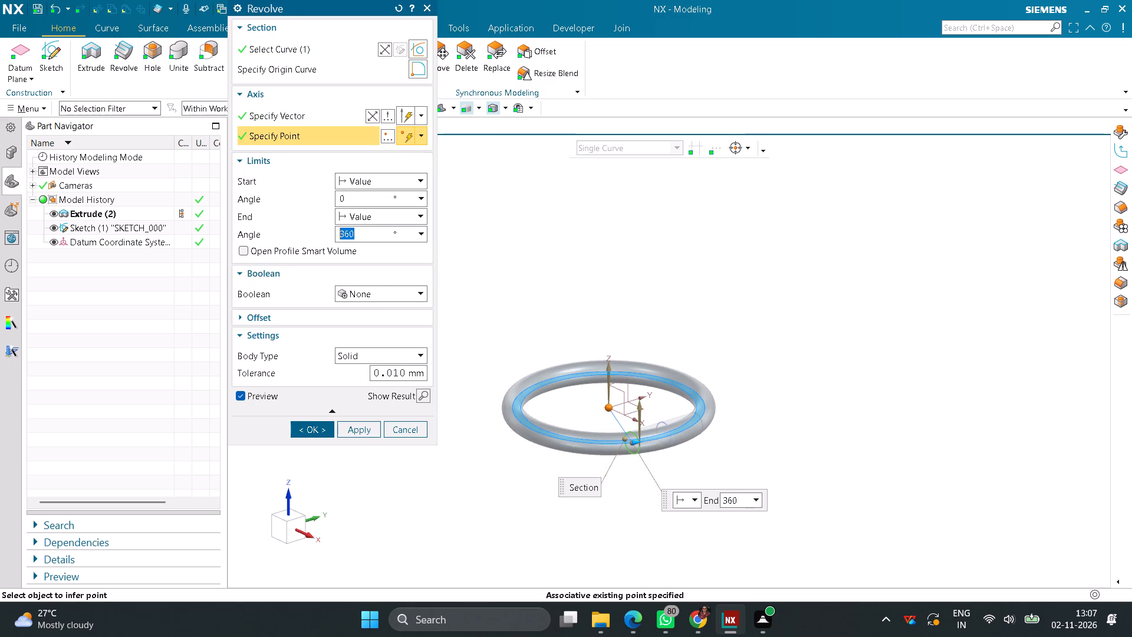
End the revolve at the cylinder's opposite end face with Until Selected, reverse its axis direction, and create the solid ring.
middle_drag(726, 453, 715, 474)
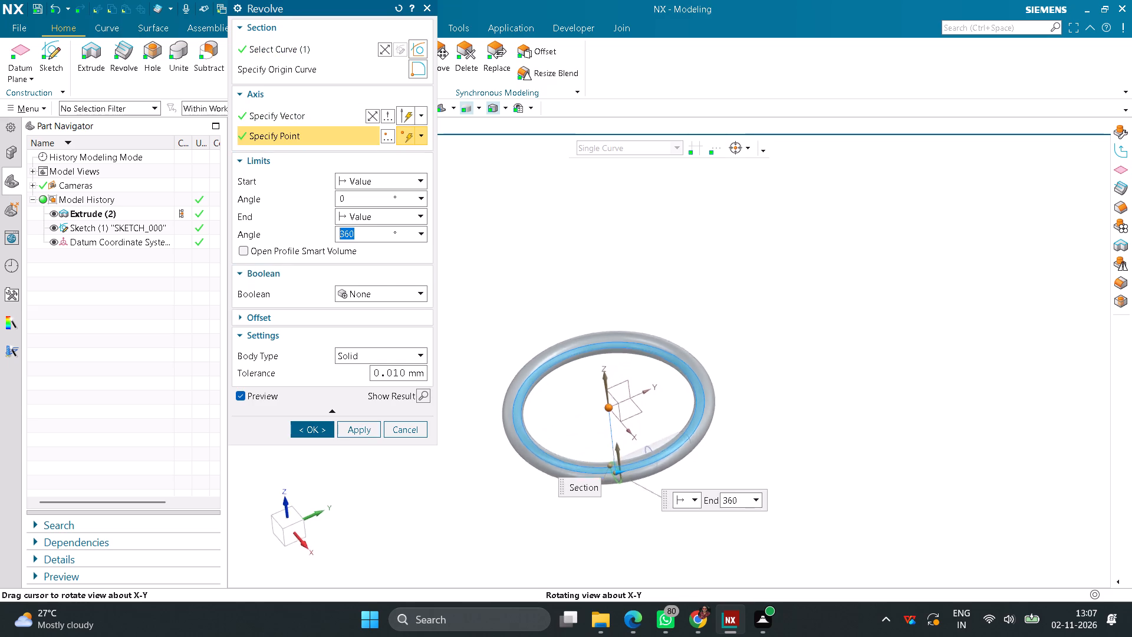
middle_drag(715, 474, 696, 468)
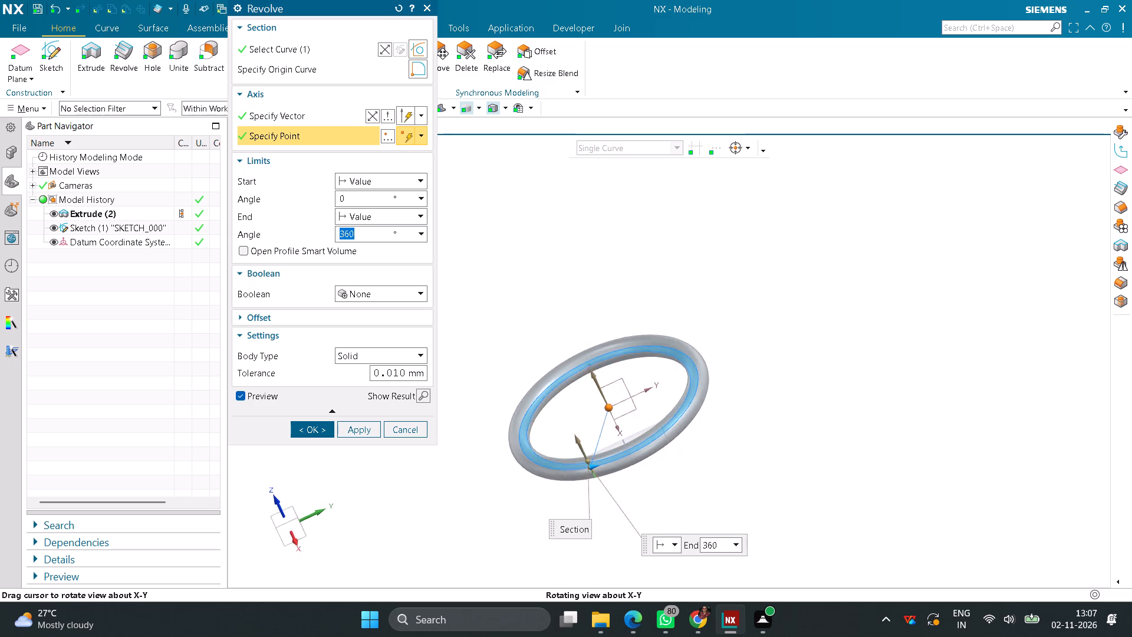
middle_drag(696, 468, 689, 463)
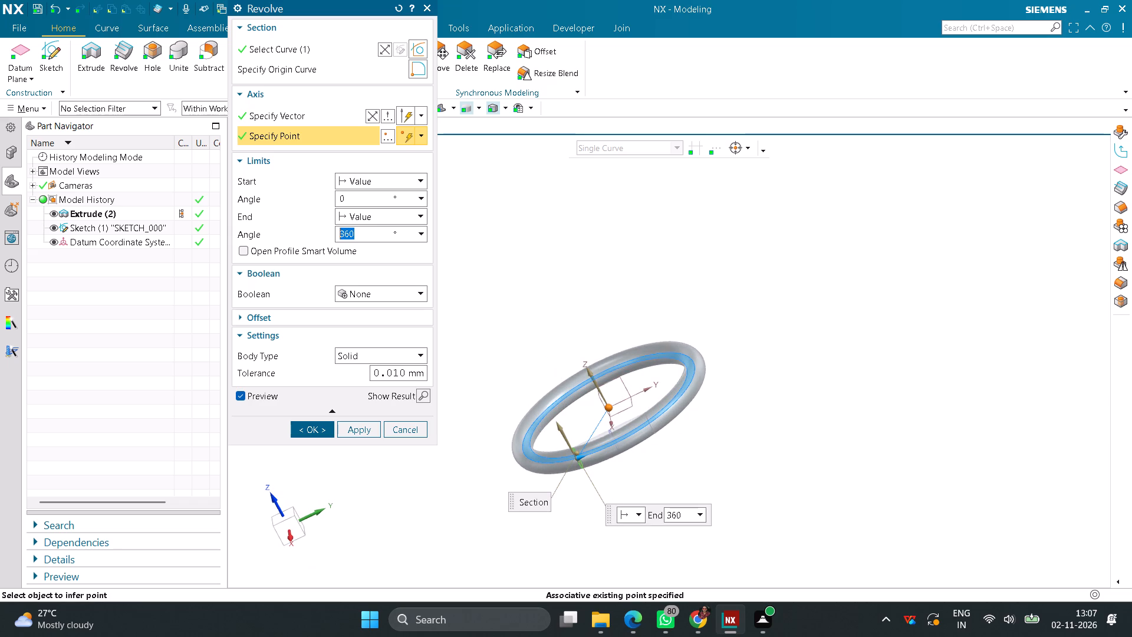
middle_drag(698, 464, 720, 477)
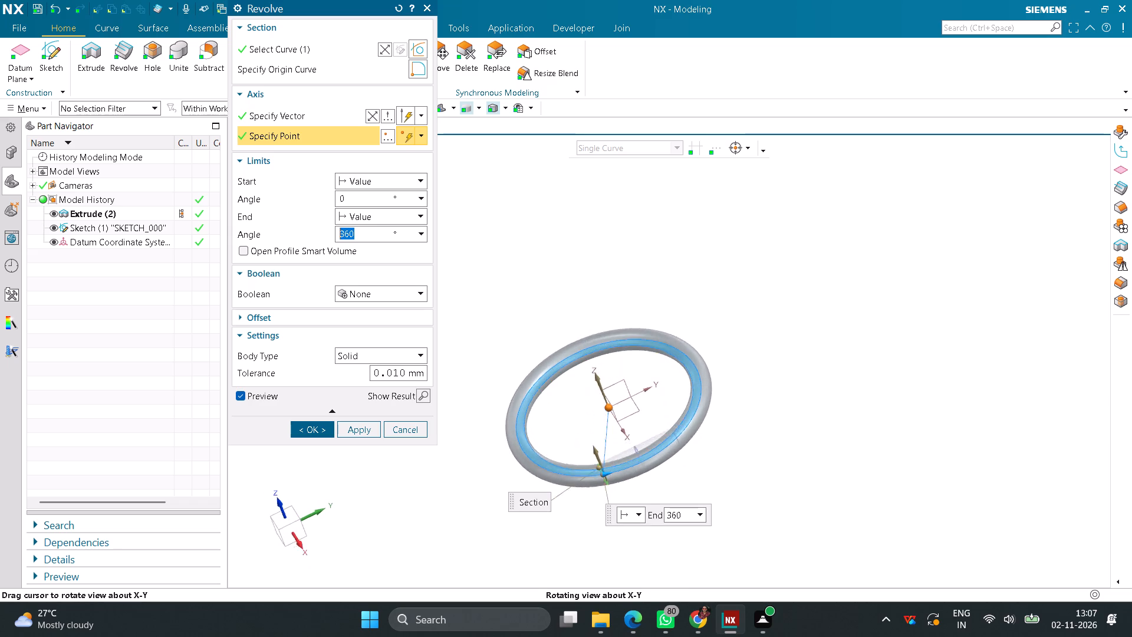
middle_drag(720, 477, 739, 500)
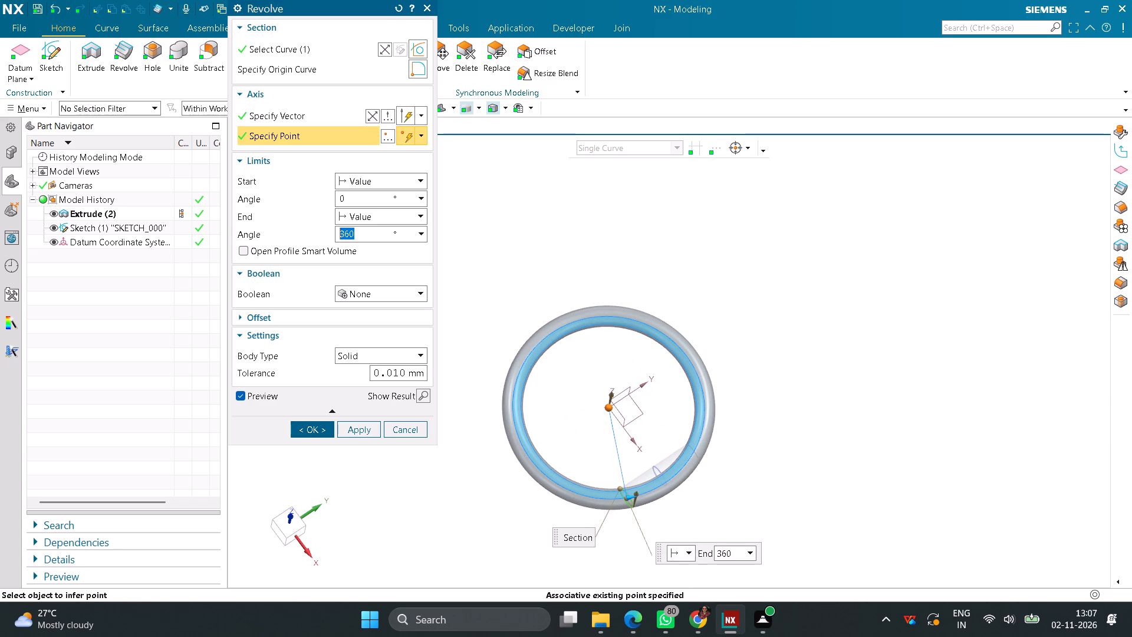
click(419, 219)
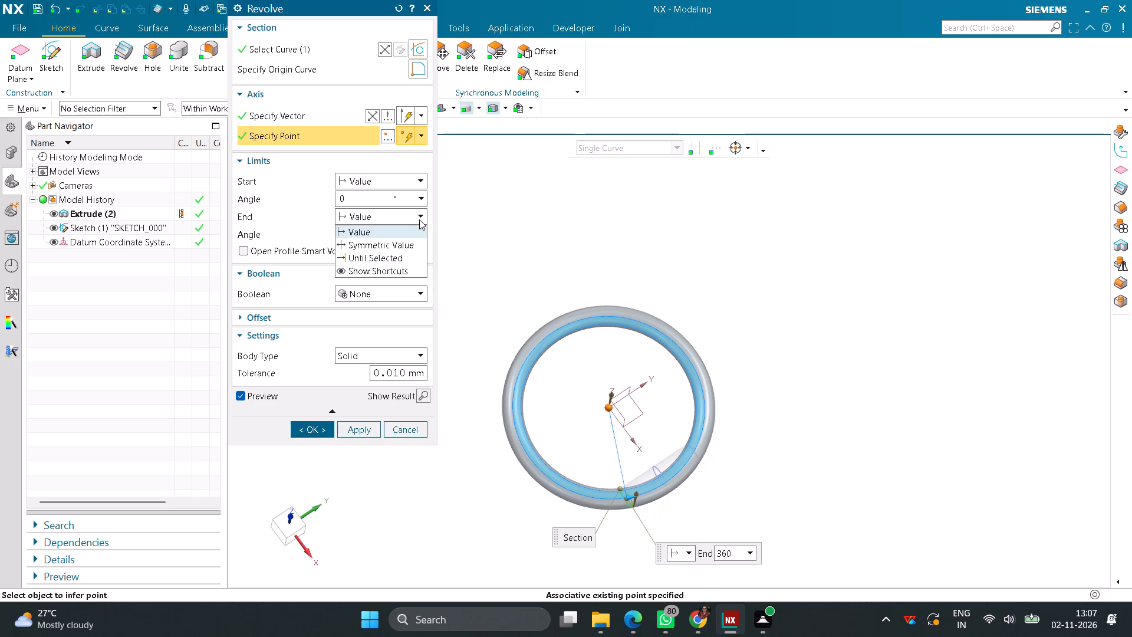
click(401, 257)
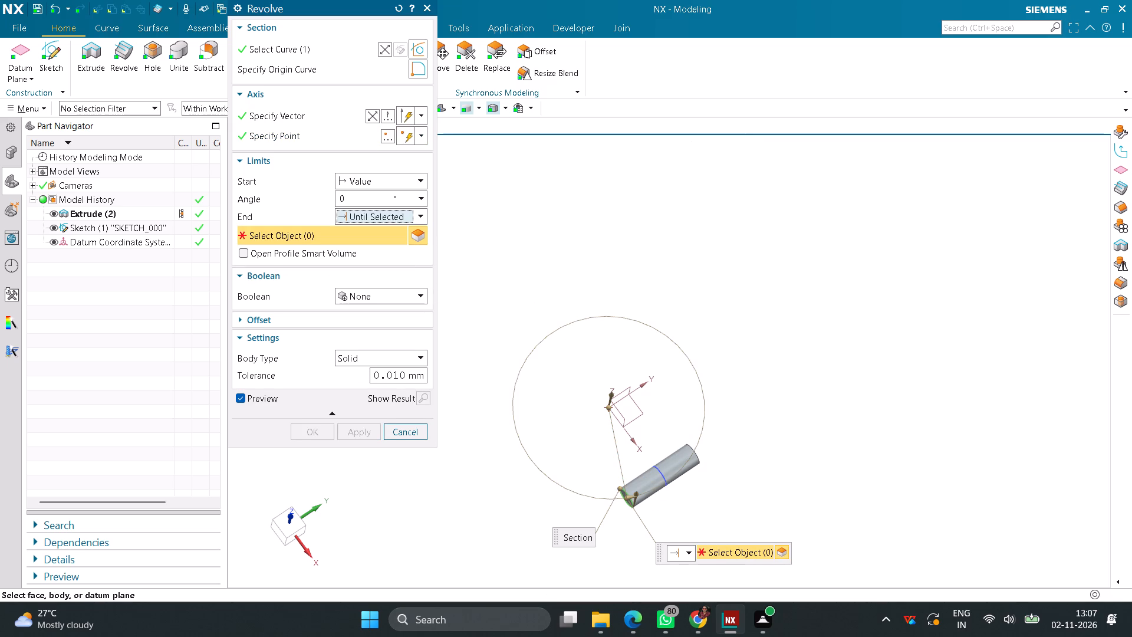
middle_drag(754, 448, 697, 452)
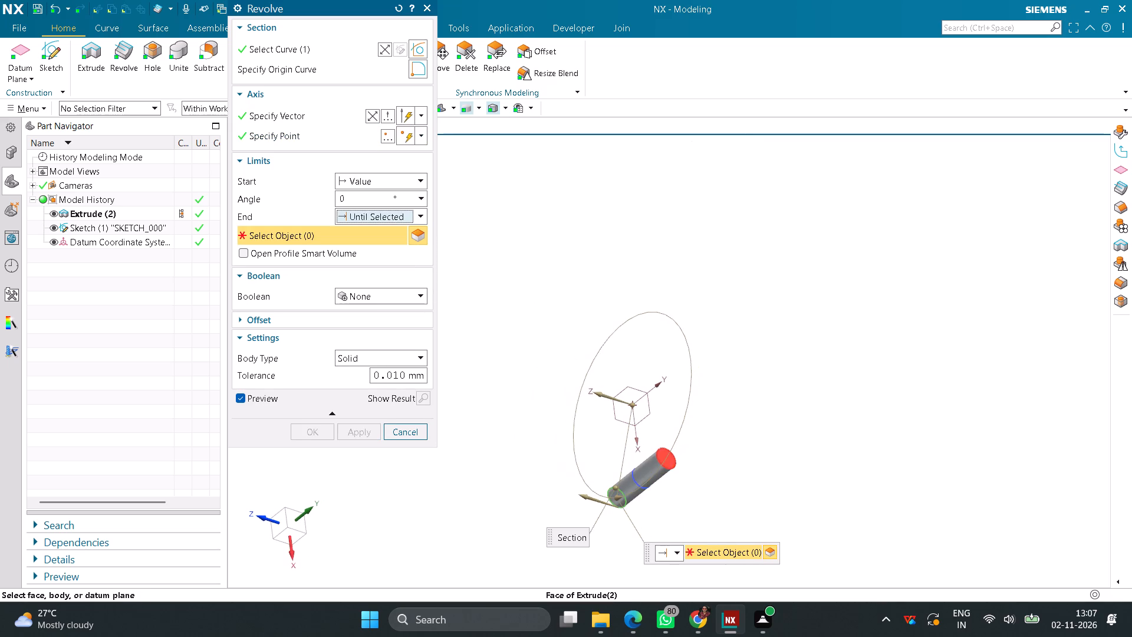
click(663, 460)
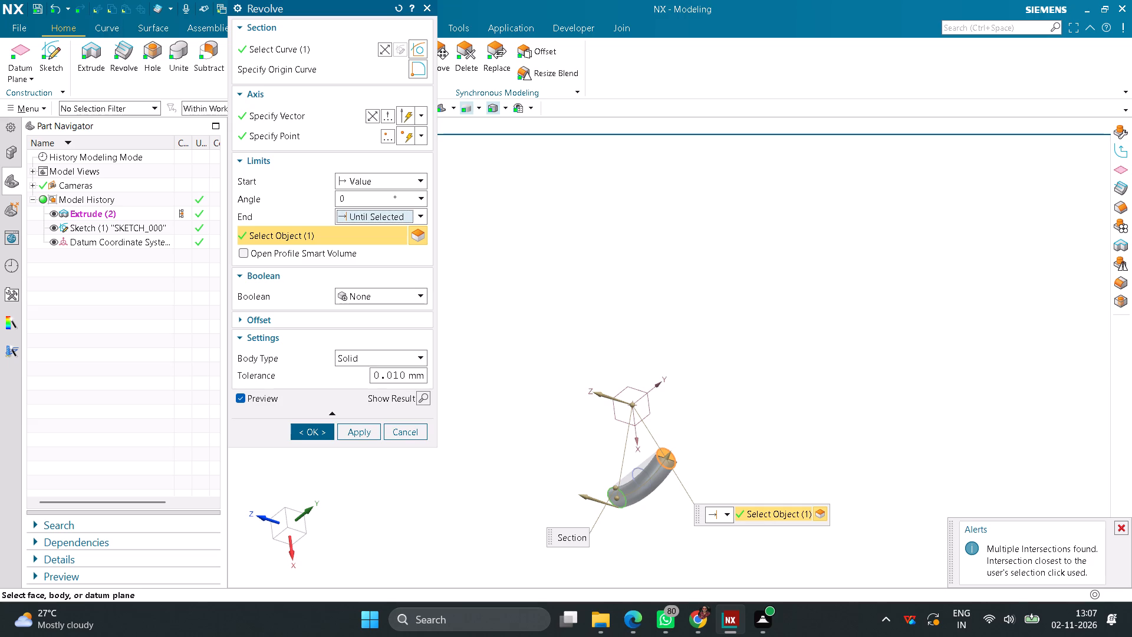
click(372, 123)
middle_drag(488, 326, 537, 336)
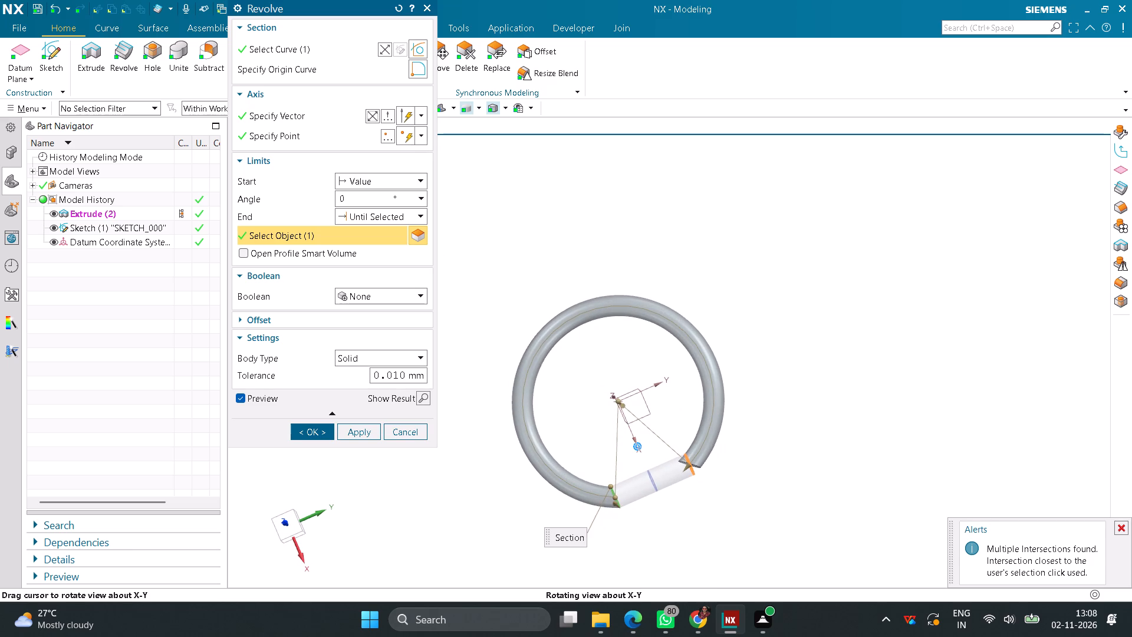
middle_drag(537, 336, 537, 336)
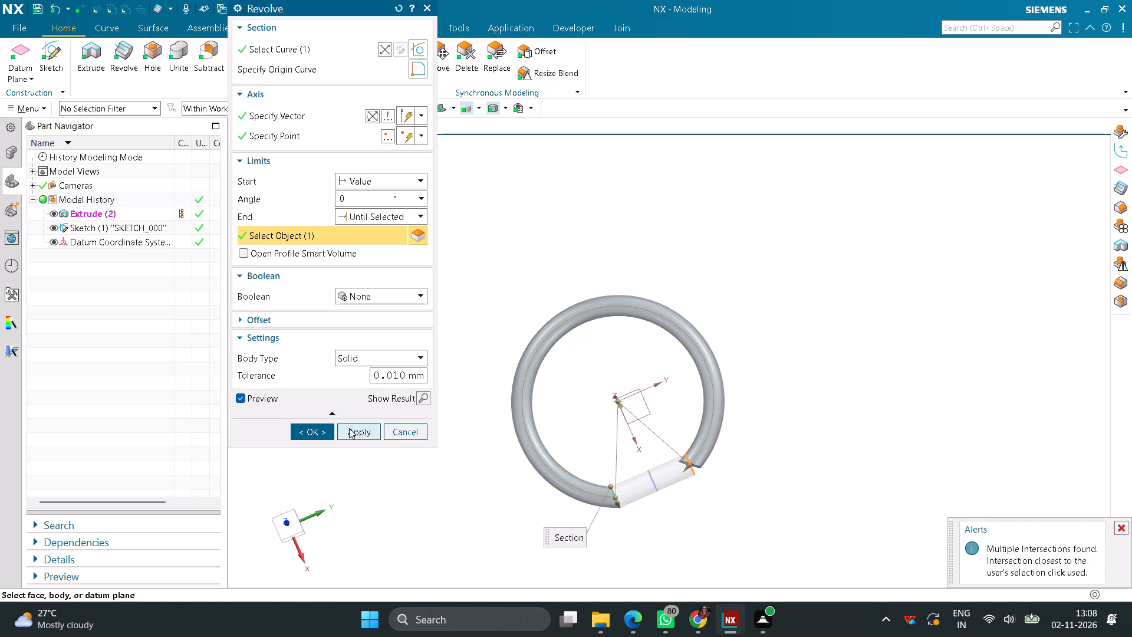
click(415, 398)
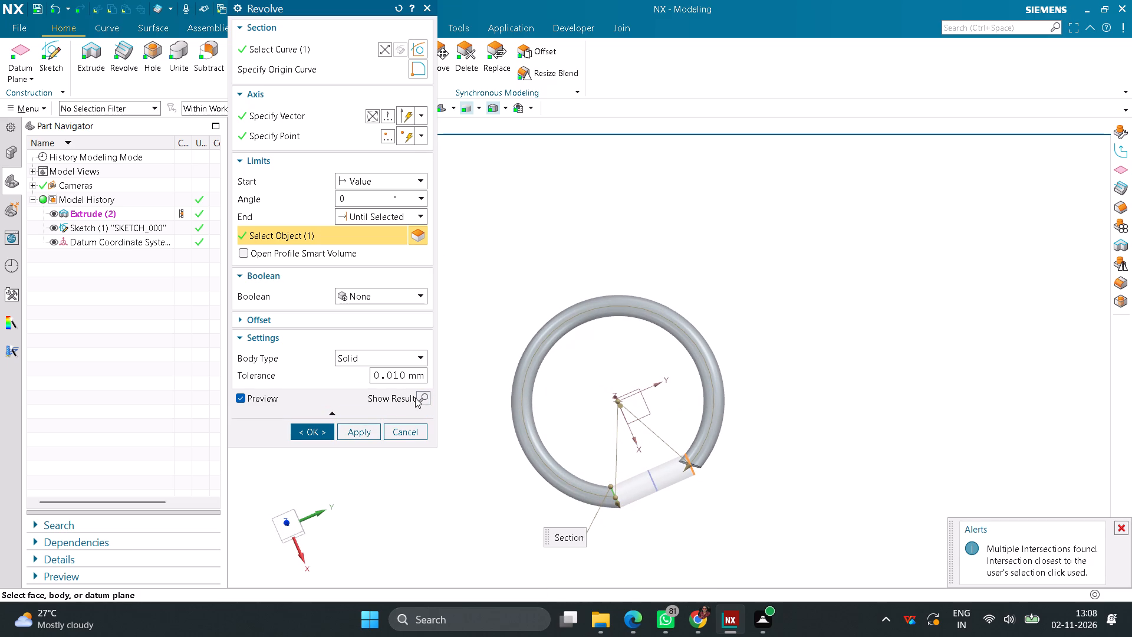
click(422, 399)
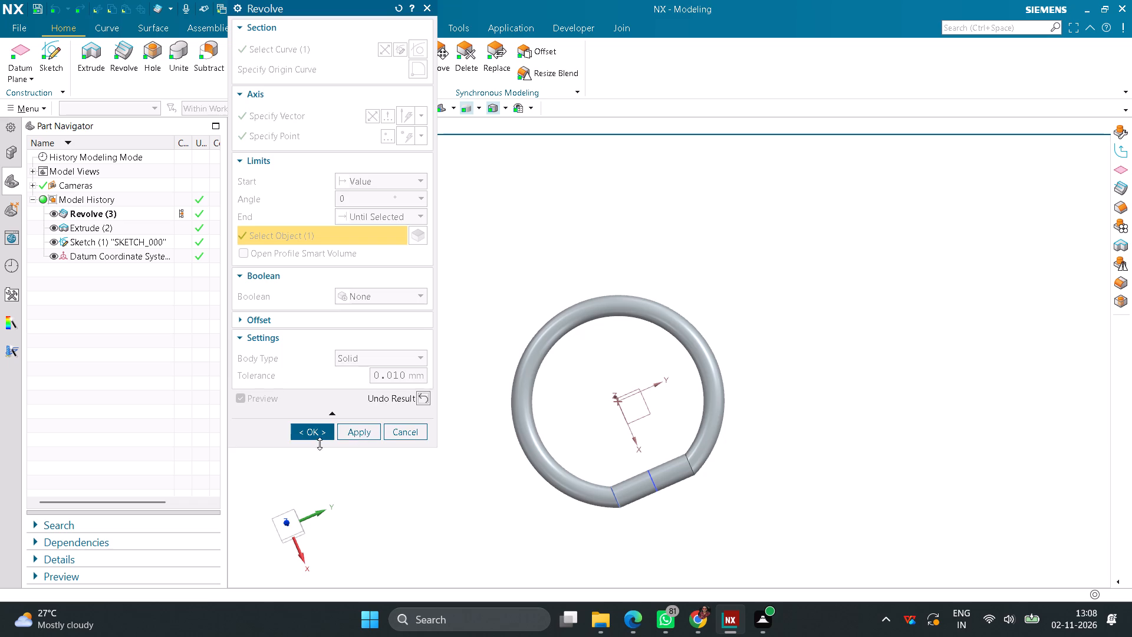
click(315, 431)
Examine the ring and its straight segment from several angles.
scroll(432, 360, down, 3)
middle_drag(432, 376, 463, 345)
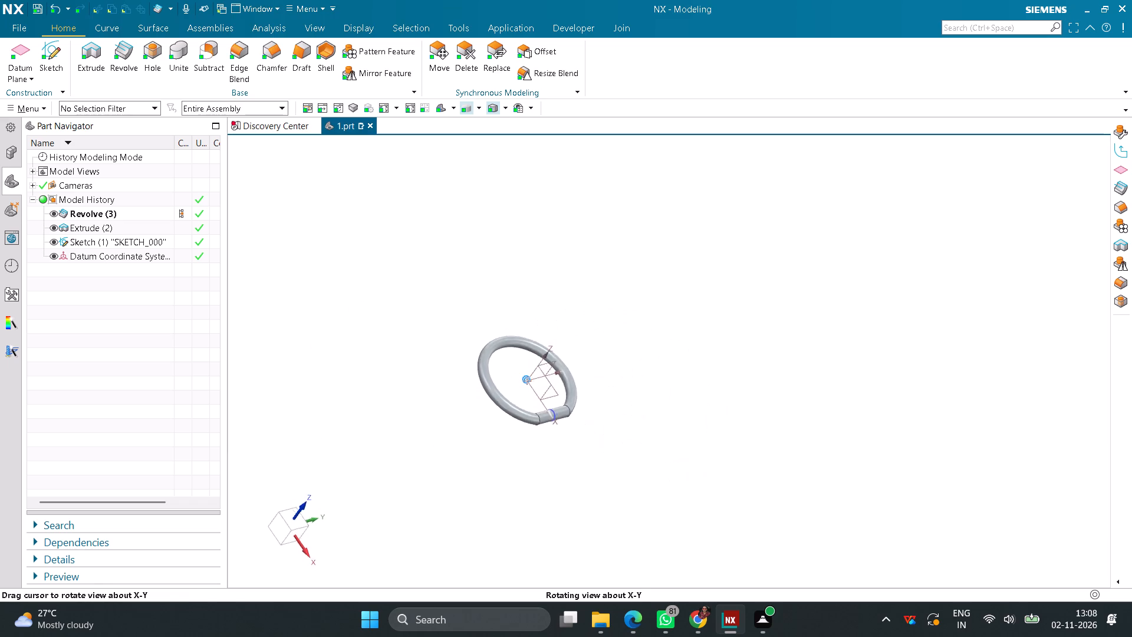
middle_drag(463, 345, 453, 288)
scroll(519, 379, up, 5)
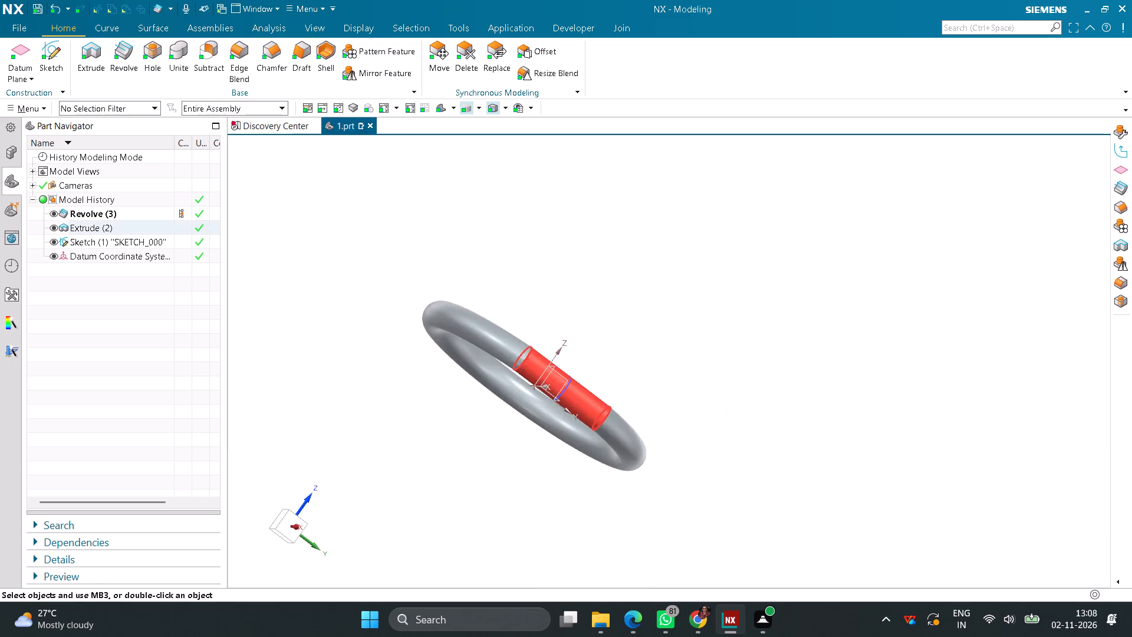
scroll(528, 362, up, 2)
middle_drag(604, 327, 616, 277)
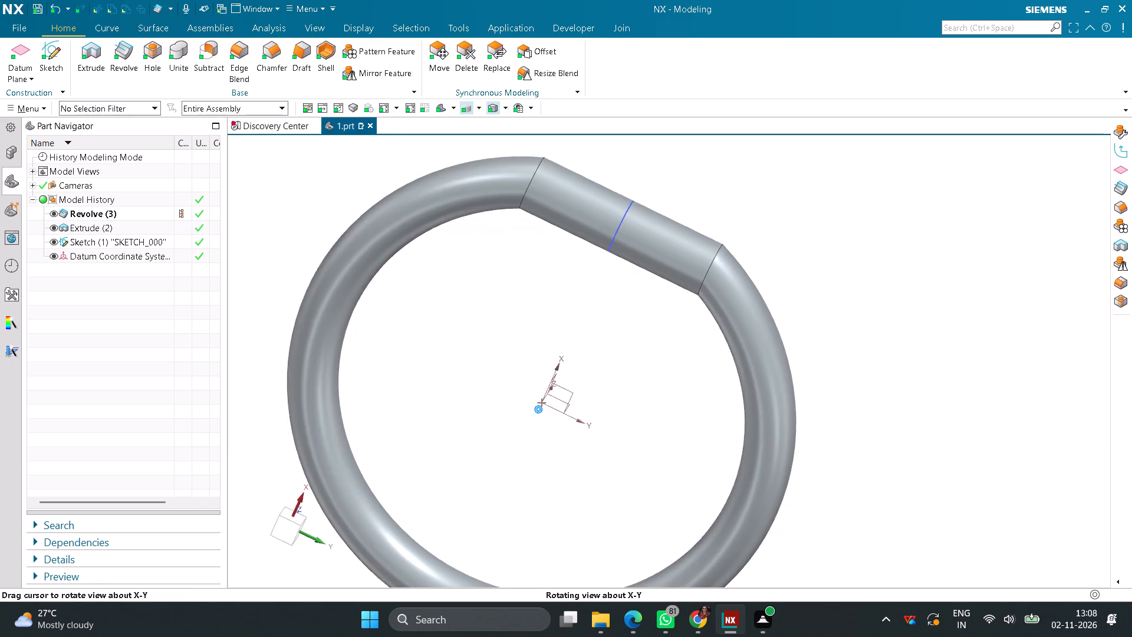
middle_drag(616, 277, 532, 403)
scroll(557, 337, down, 2)
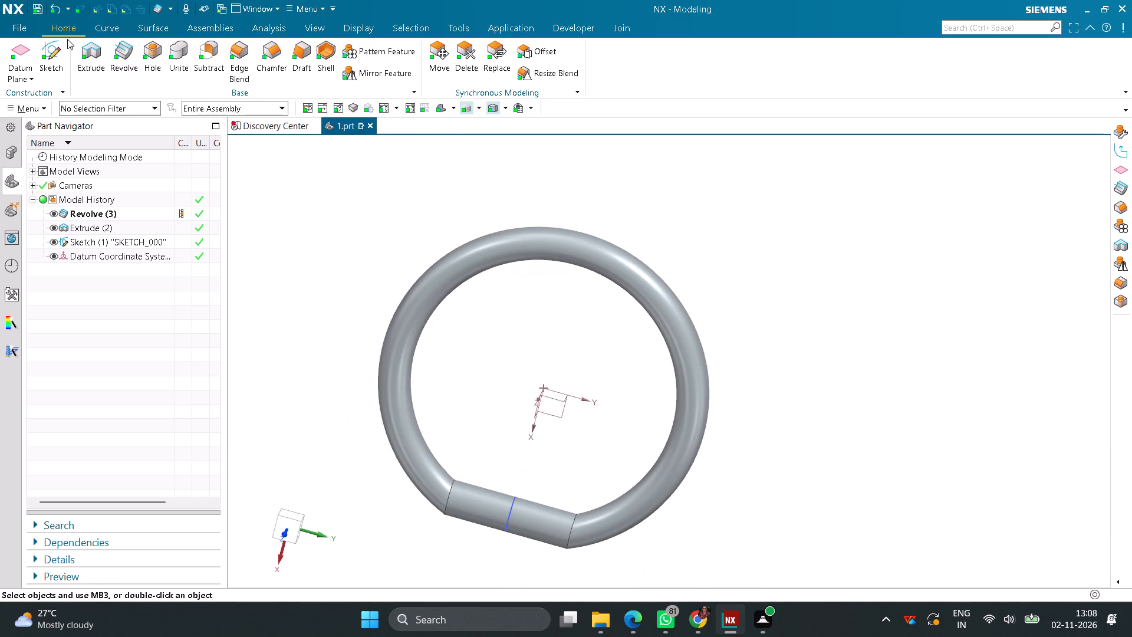
Save the part.
click(18, 28)
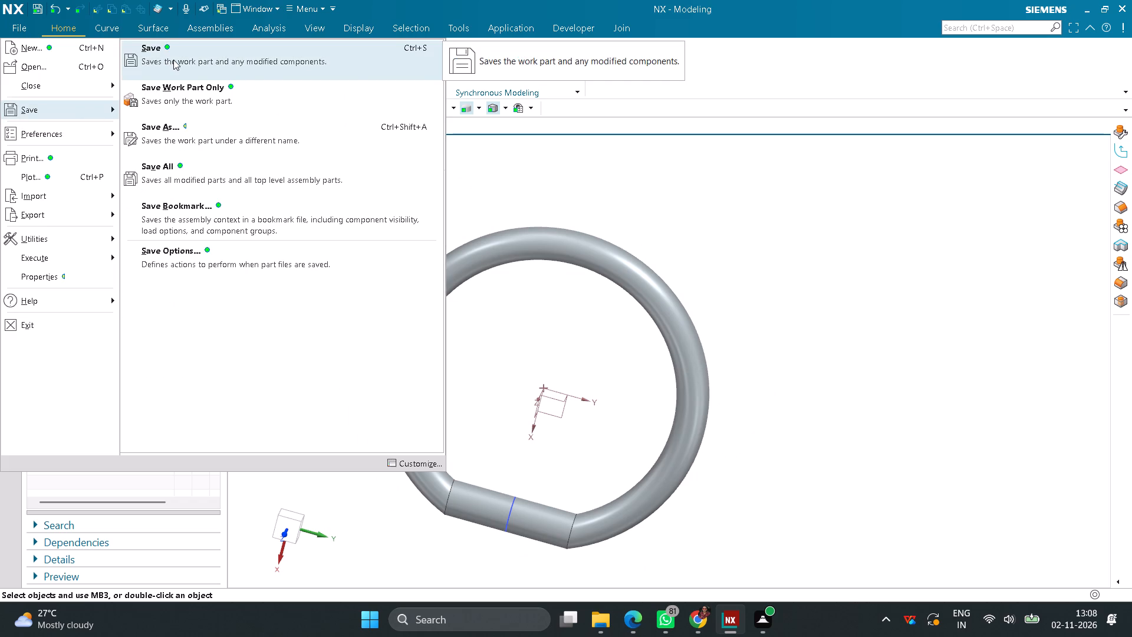
click(173, 60)
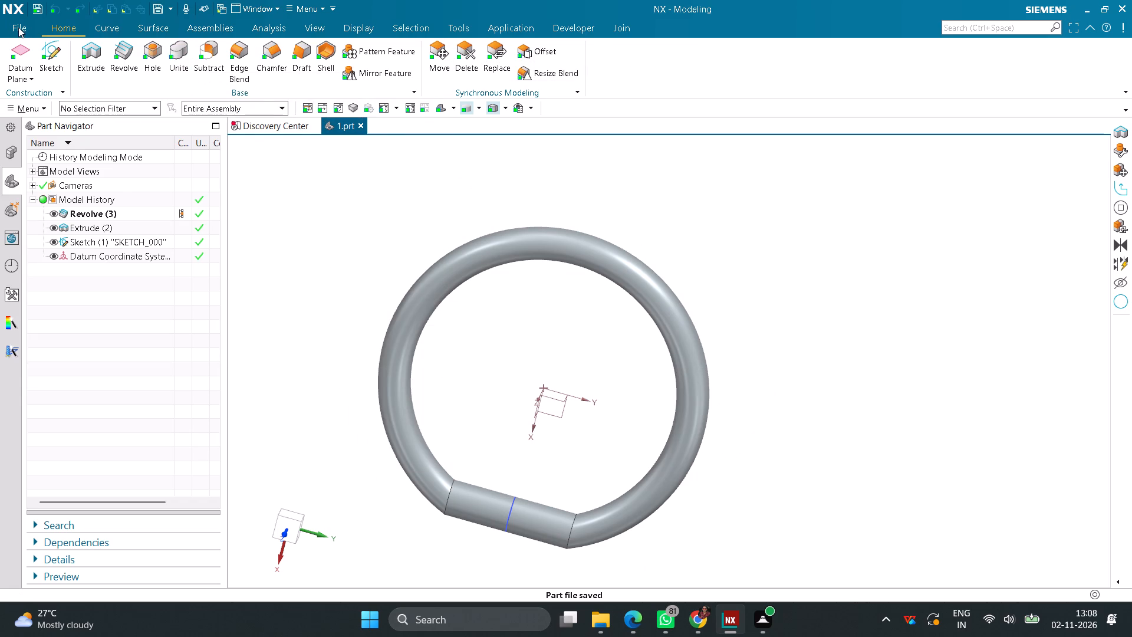
Save a copy of the part as an IGES file named 1 in the internship folder.
click(18, 27)
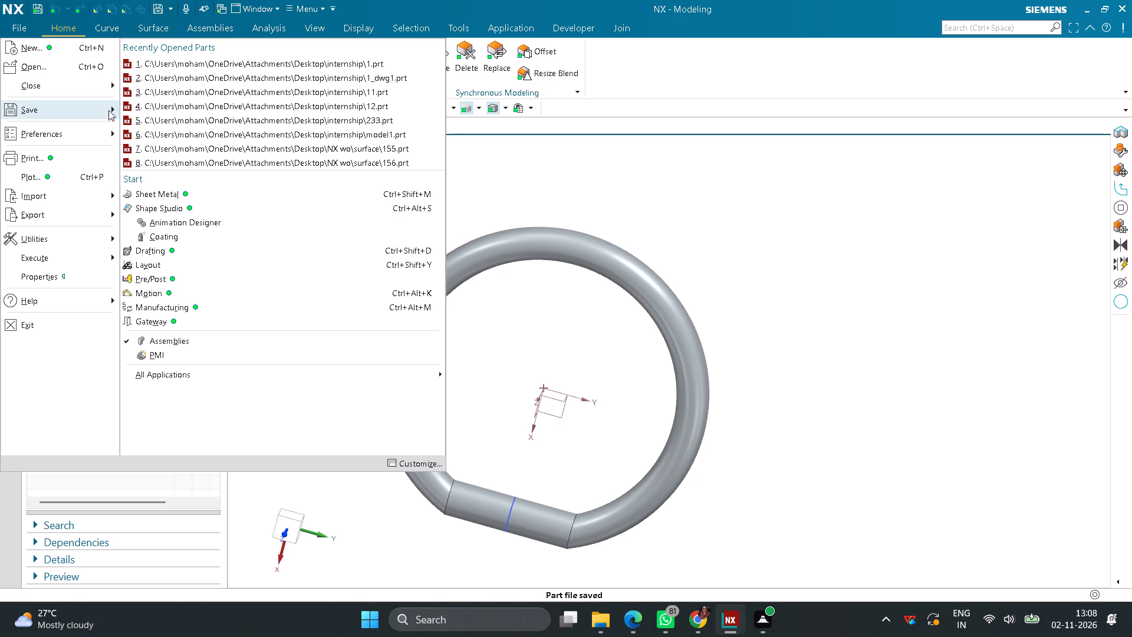
click(182, 143)
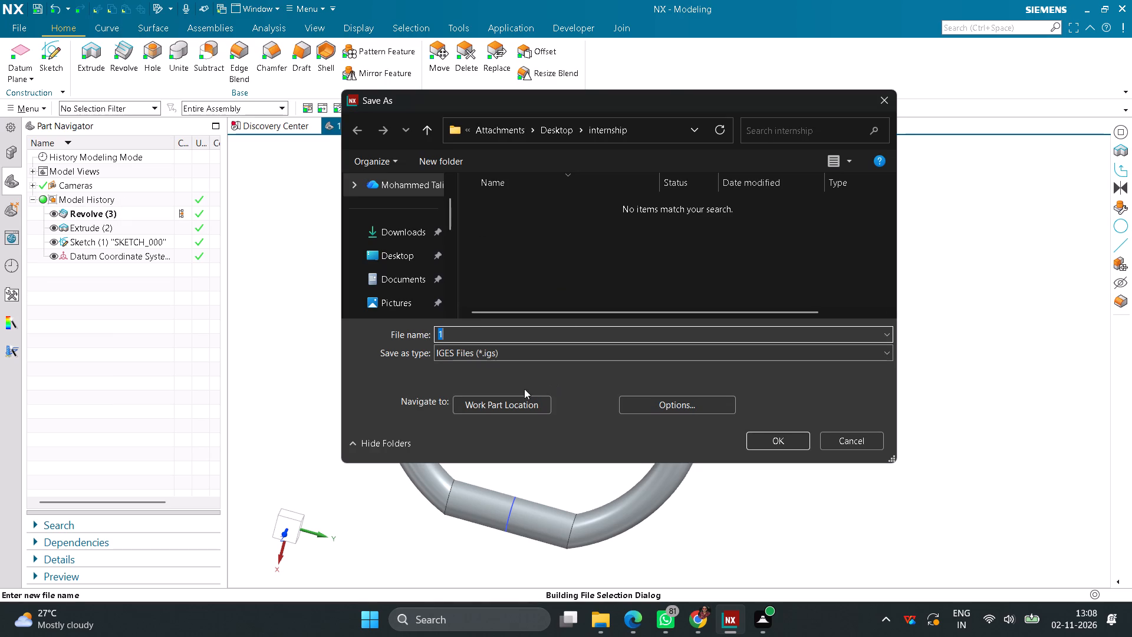
click(782, 441)
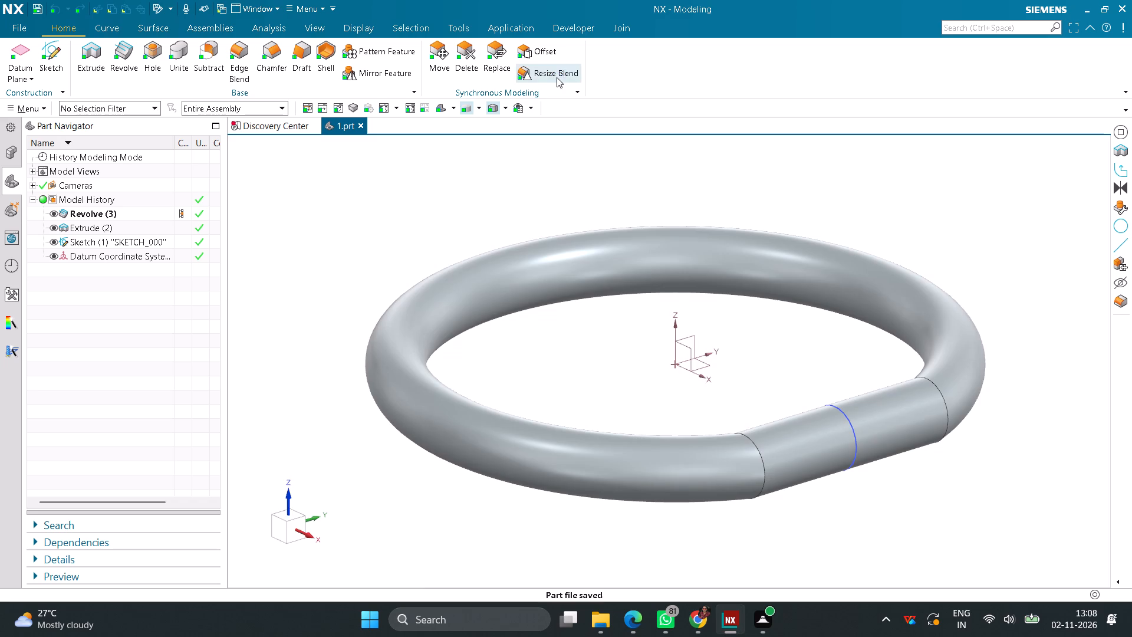
Create a new millimetre part named 2 from the Model template in the internship folder.
click(17, 27)
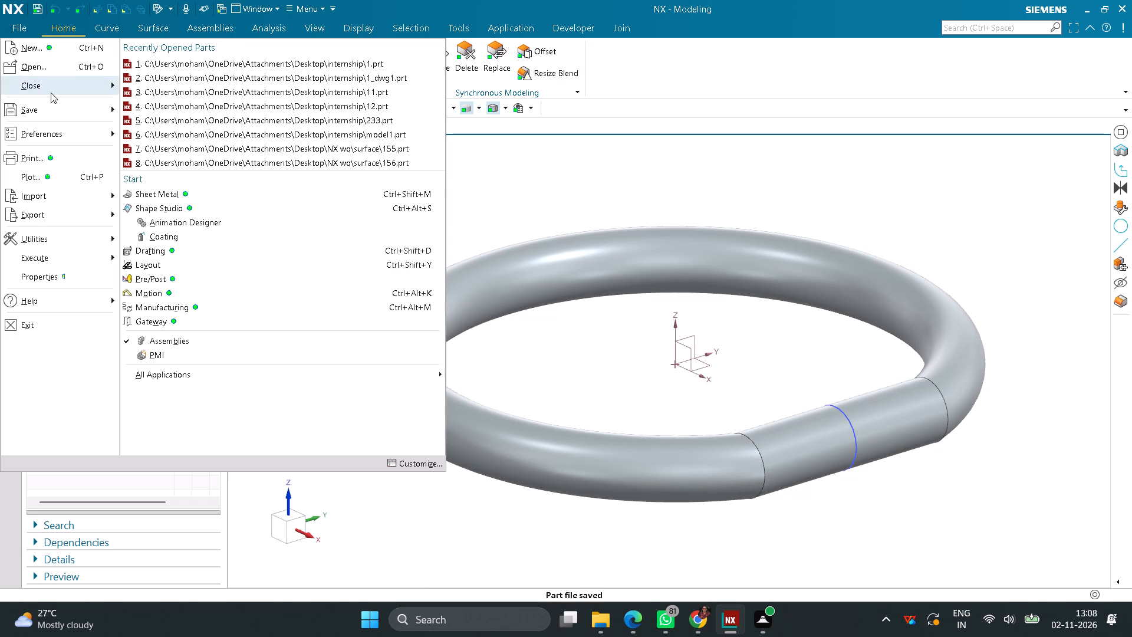
click(42, 51)
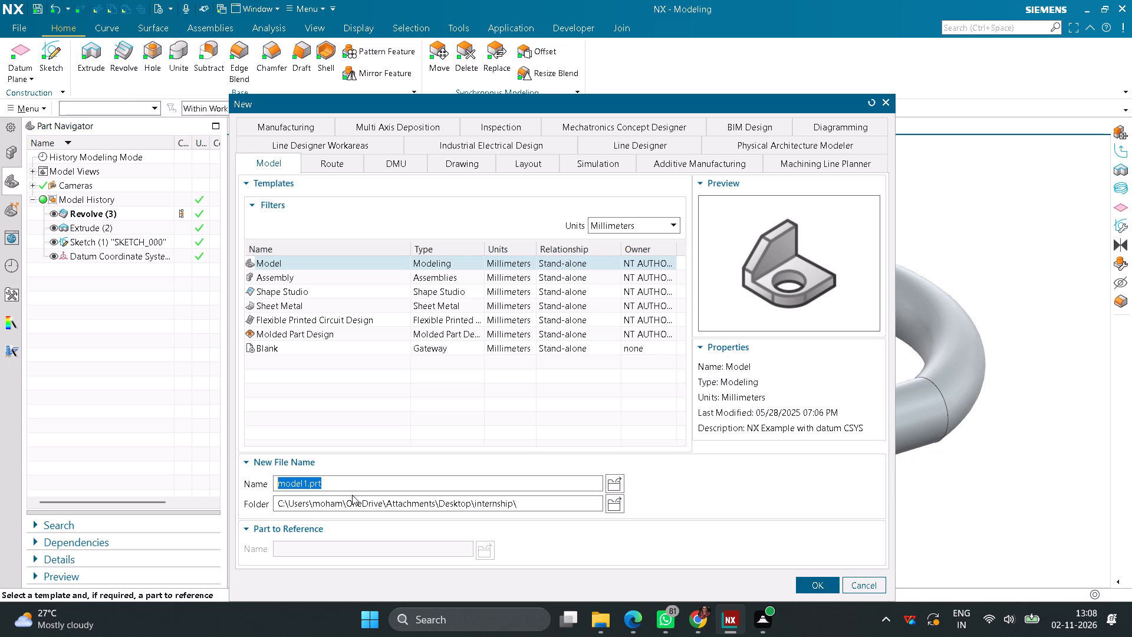
key(2)
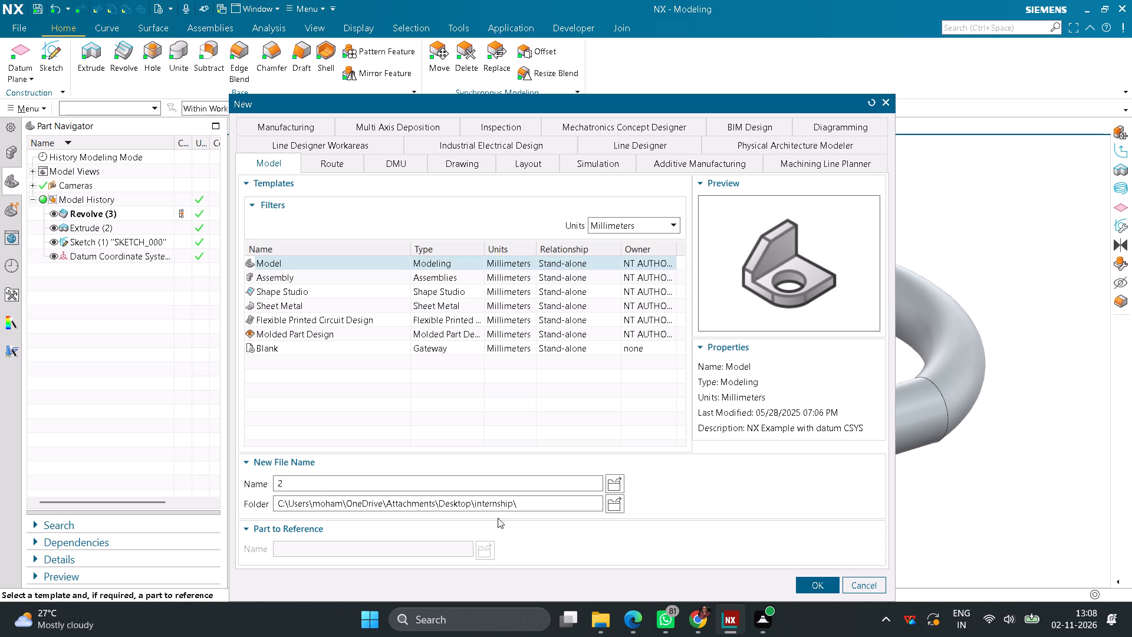
click(812, 582)
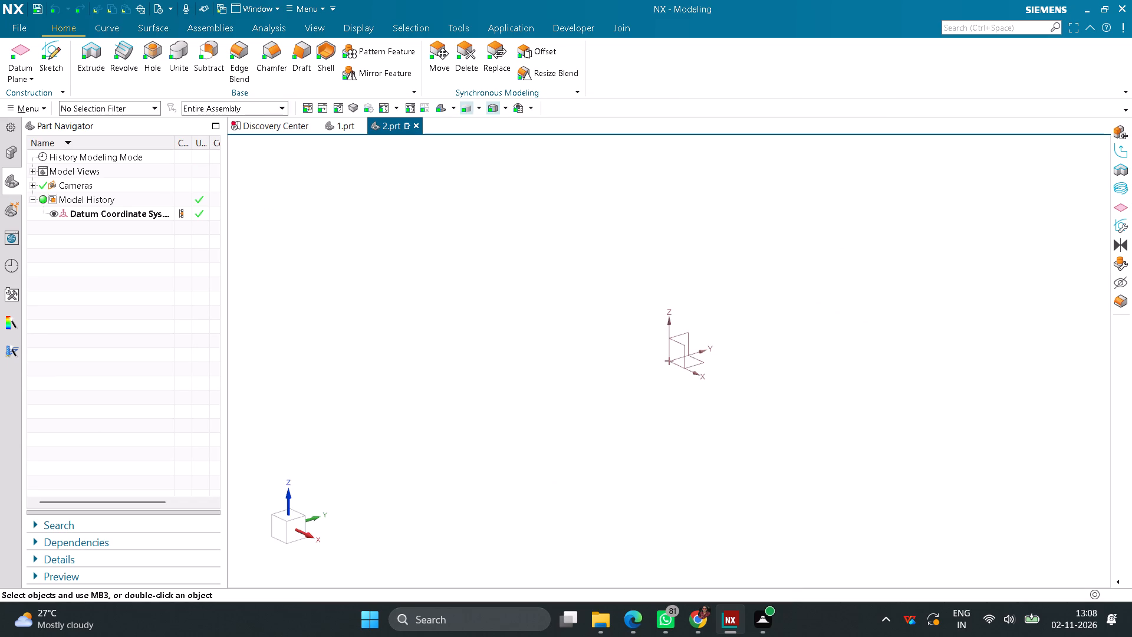
Start a new sketch on the Right principal plane.
click(55, 51)
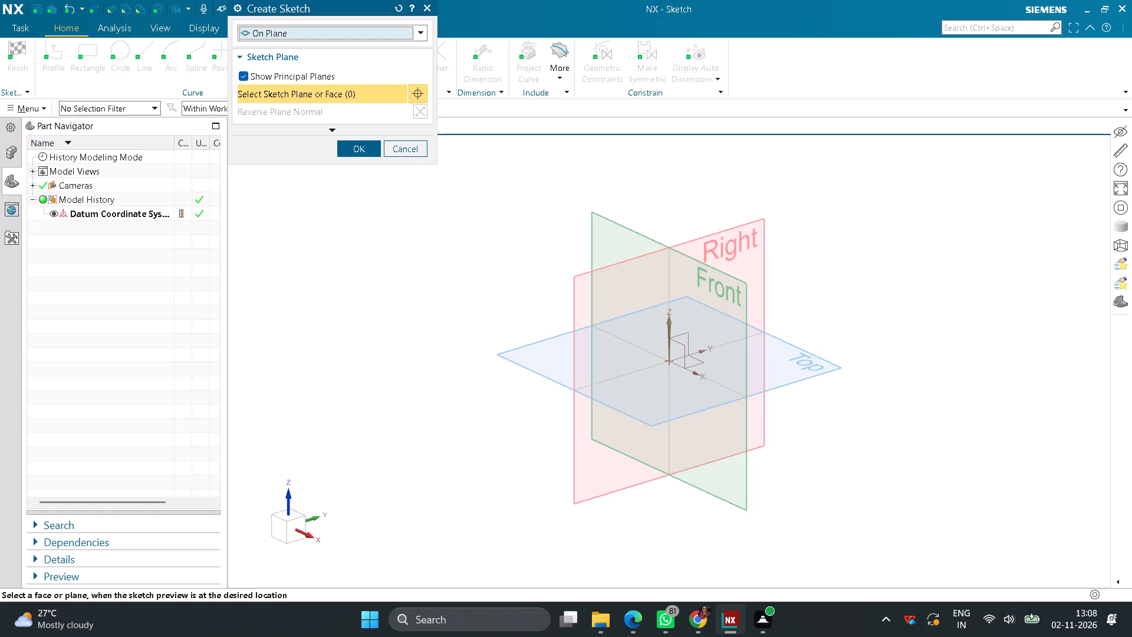
click(574, 470)
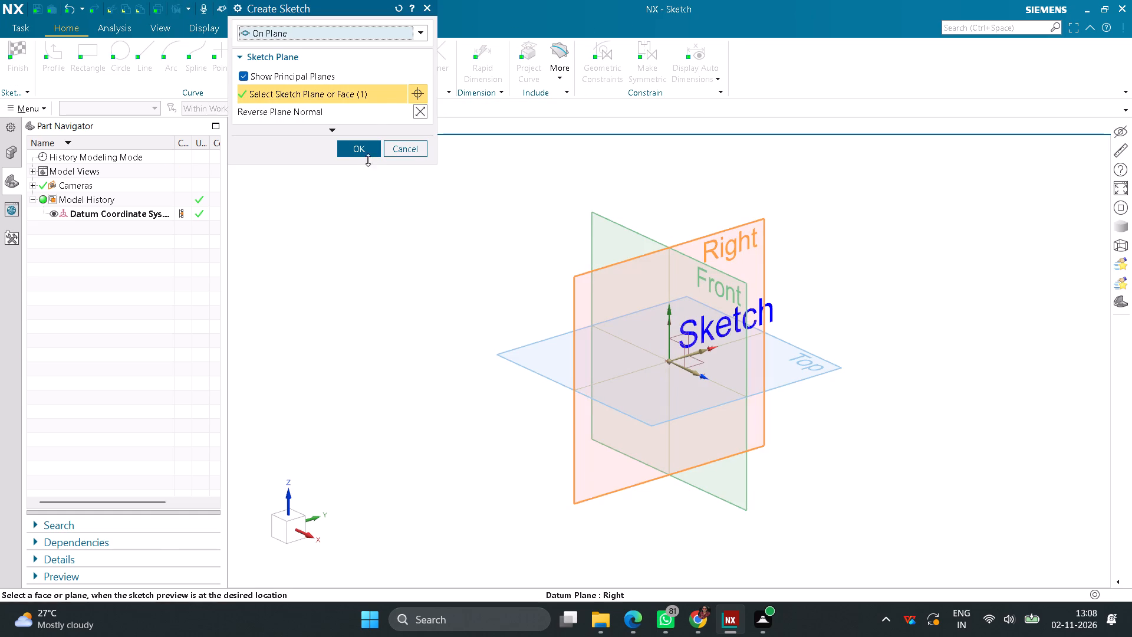
click(361, 155)
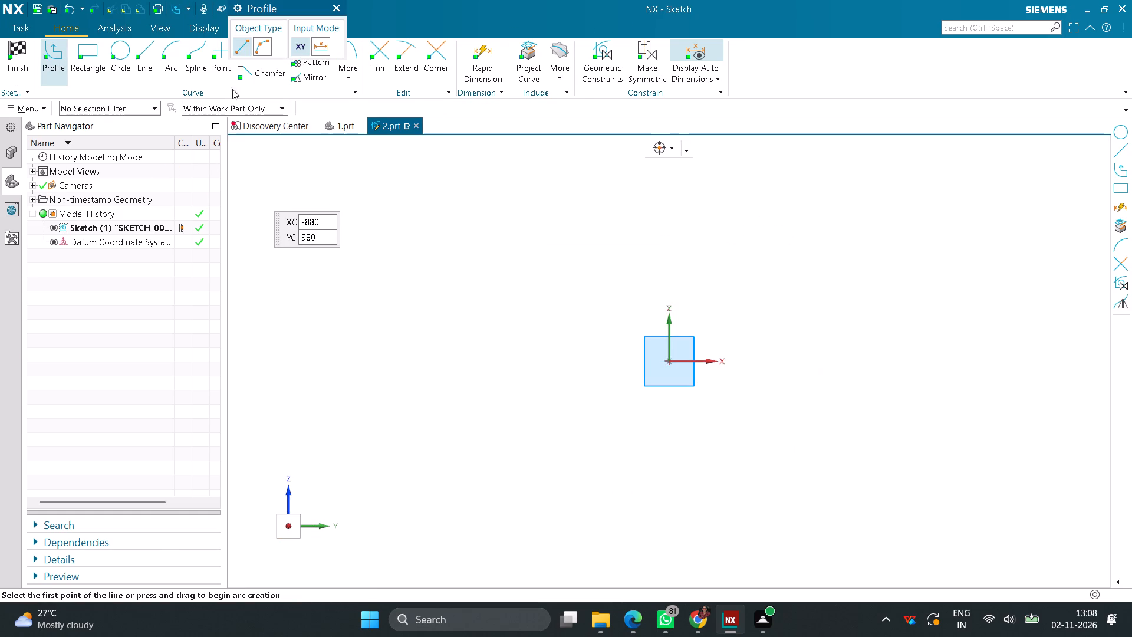
Draw a six-sided polygon centred on the sketch origin, sized by side length at about 90 mm and rotated about 89°.
click(348, 78)
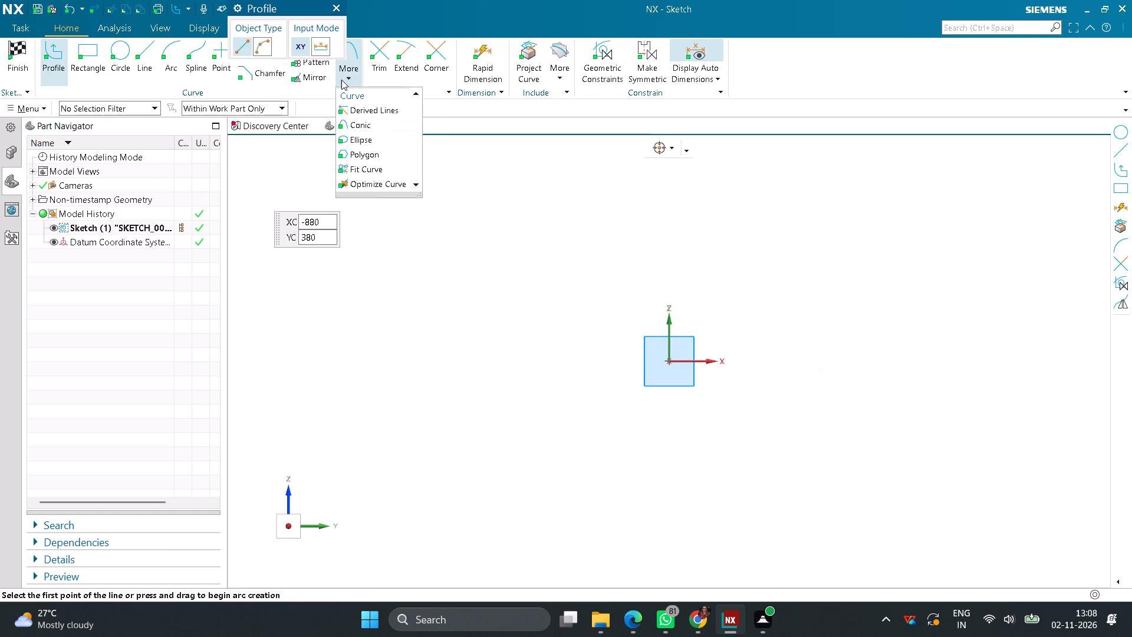
click(358, 156)
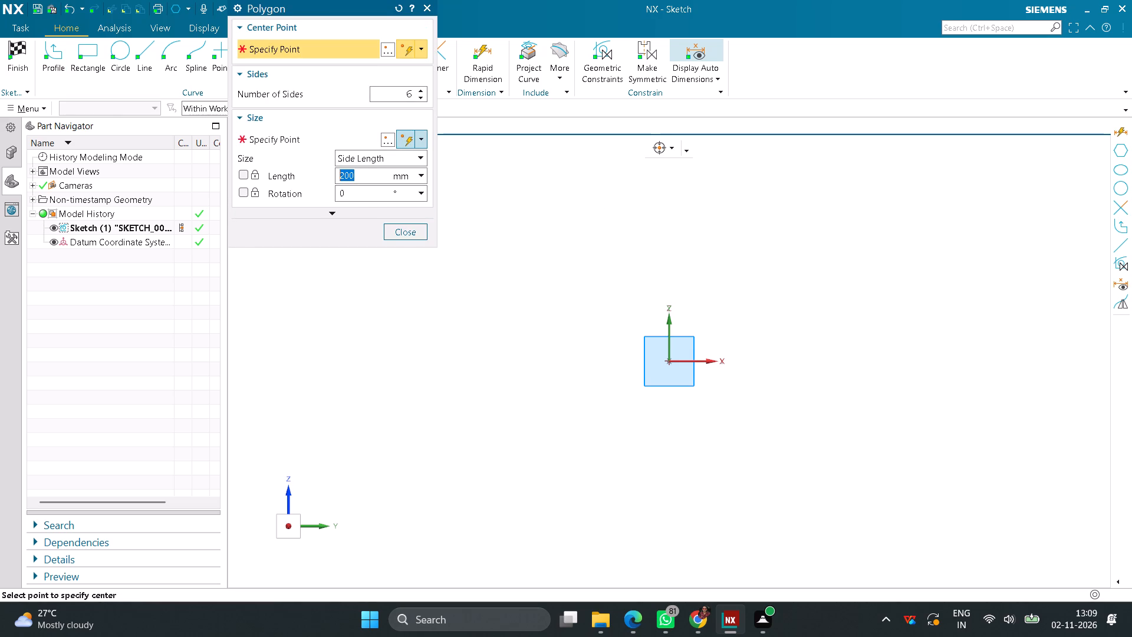
click(670, 361)
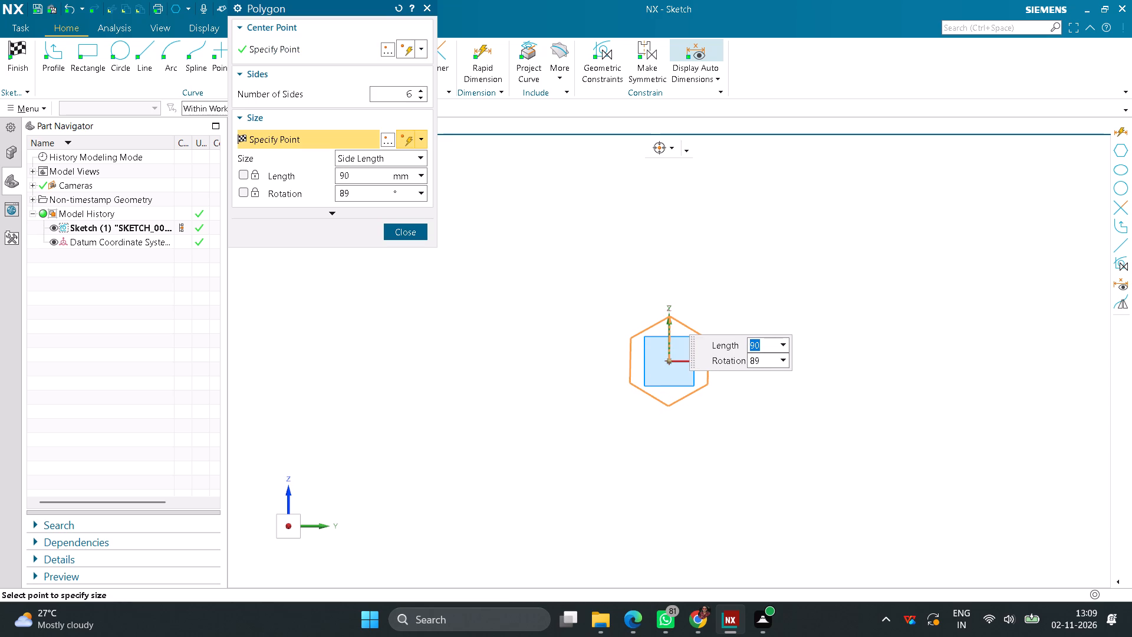
click(670, 315)
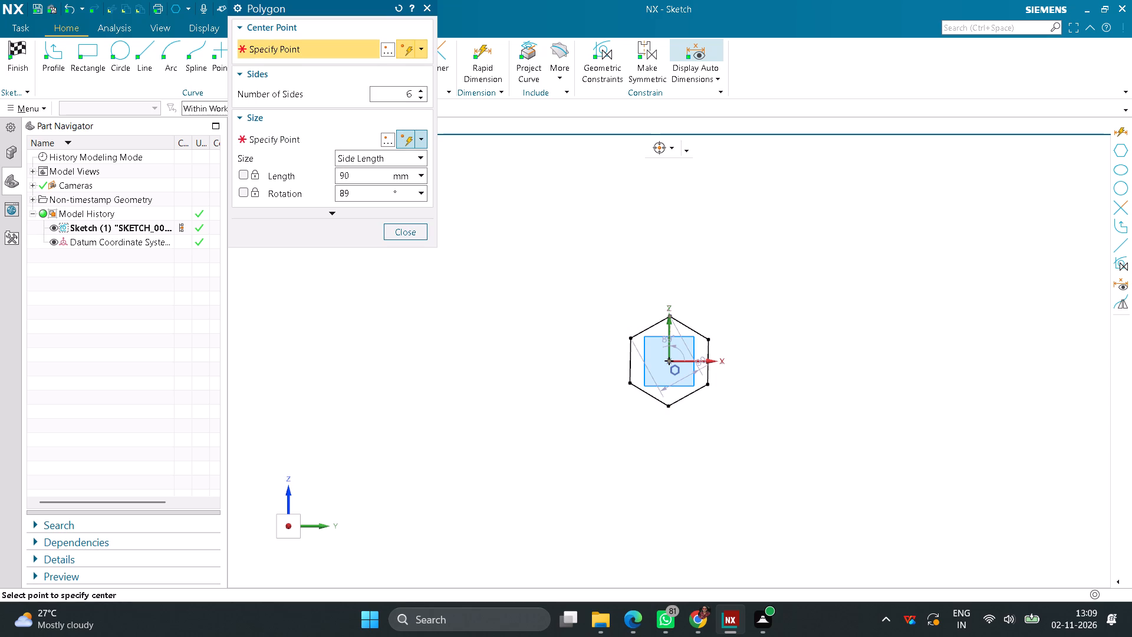
click(418, 229)
Set the hexagon's rotation angle dimension to 90°.
click(472, 75)
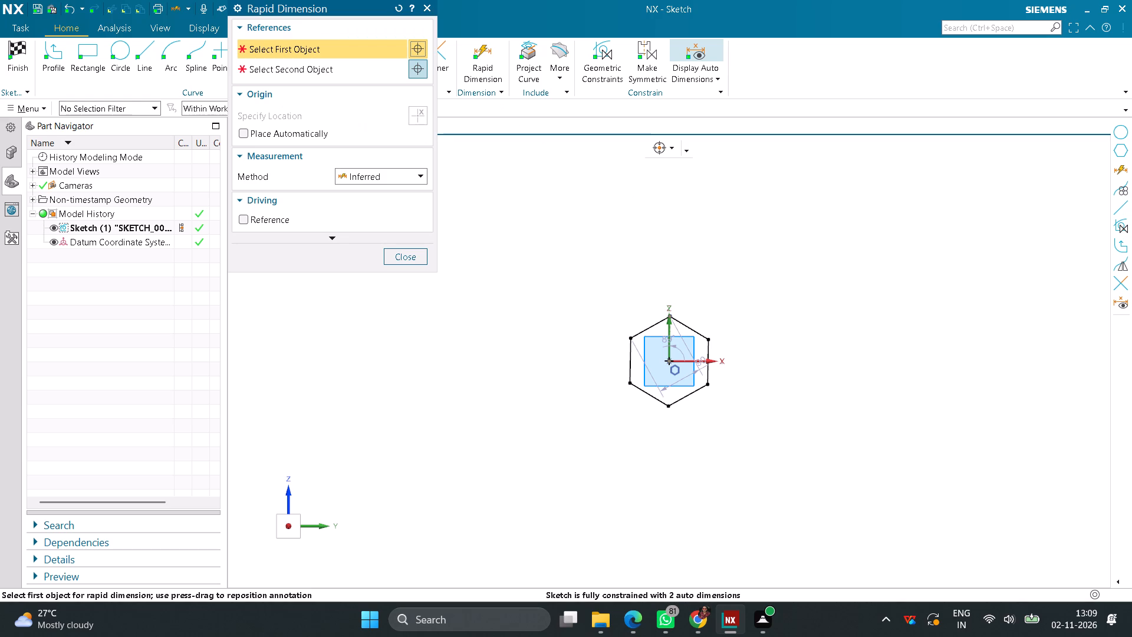
scroll(739, 341, up, 5)
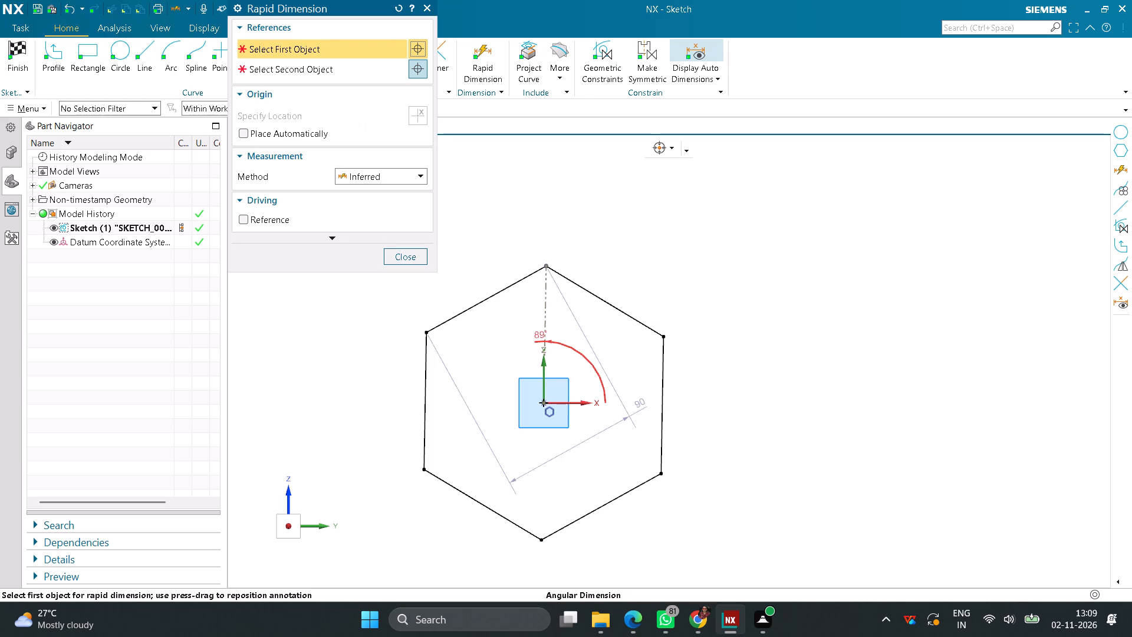
double_click(561, 343)
text(90)
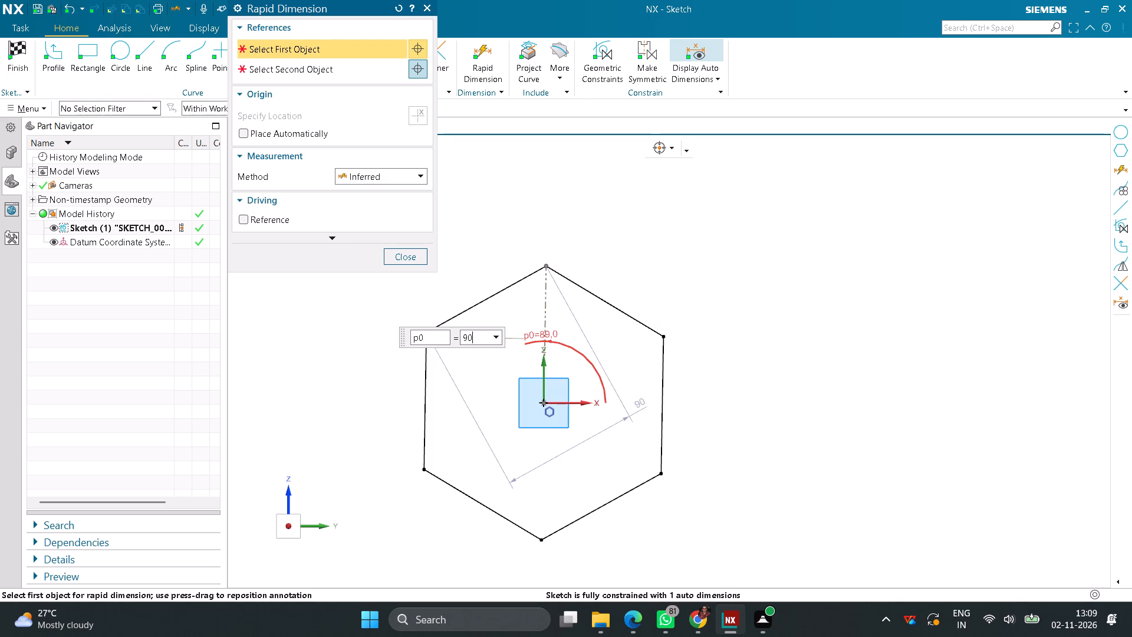
key(Return)
click(407, 261)
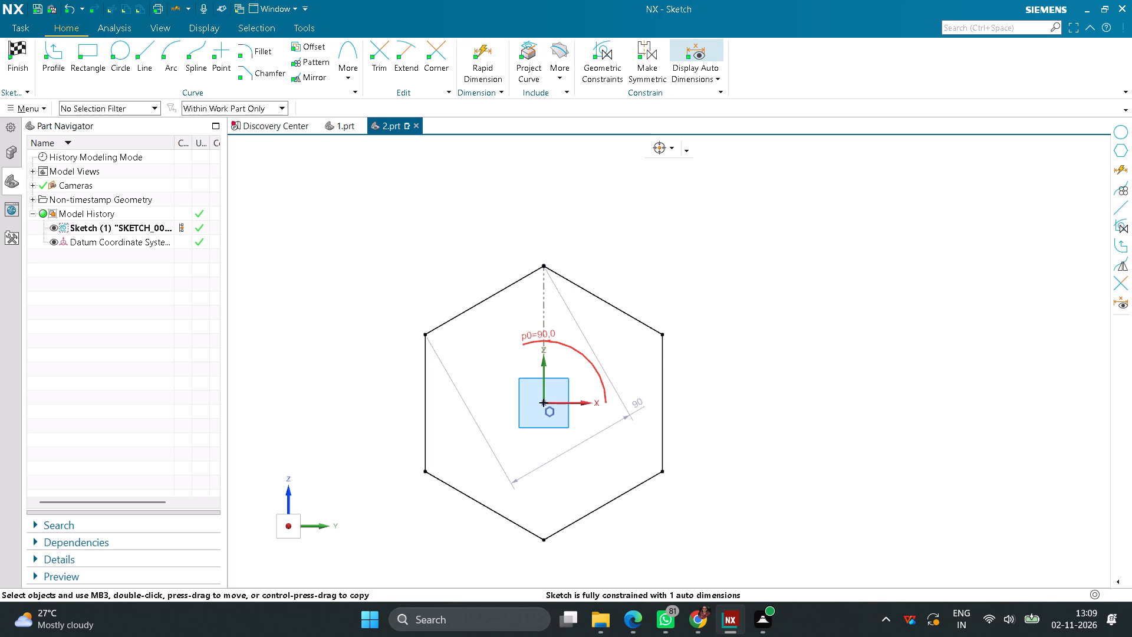
Dimension the distance between the hexagon's two vertical sides as 12 mm and finish the sketch.
click(484, 62)
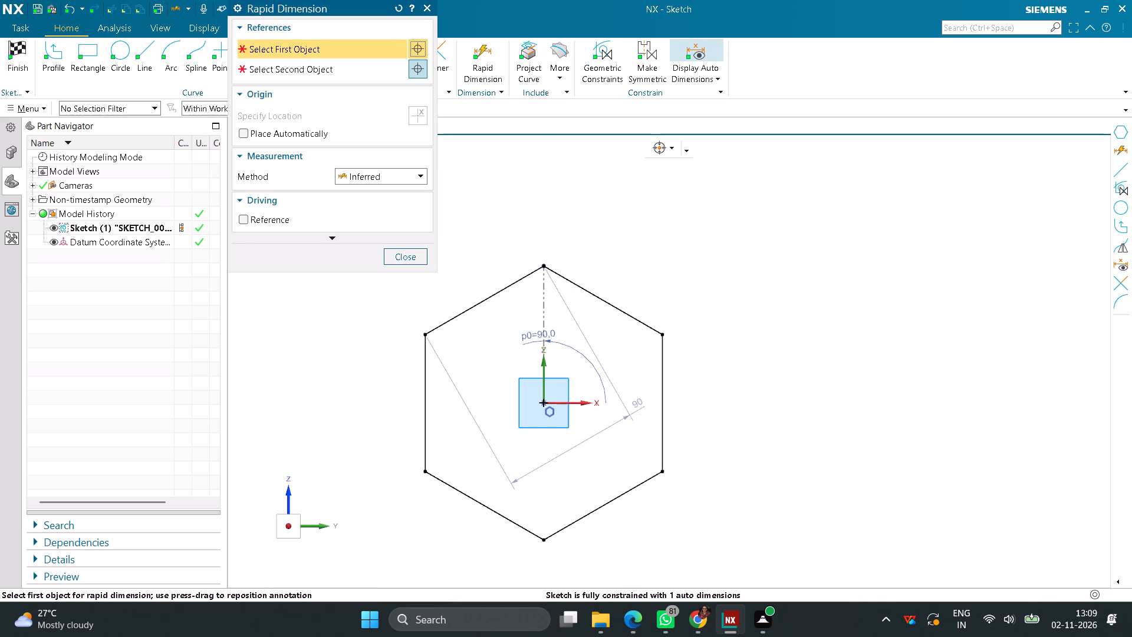
click(428, 388)
click(663, 382)
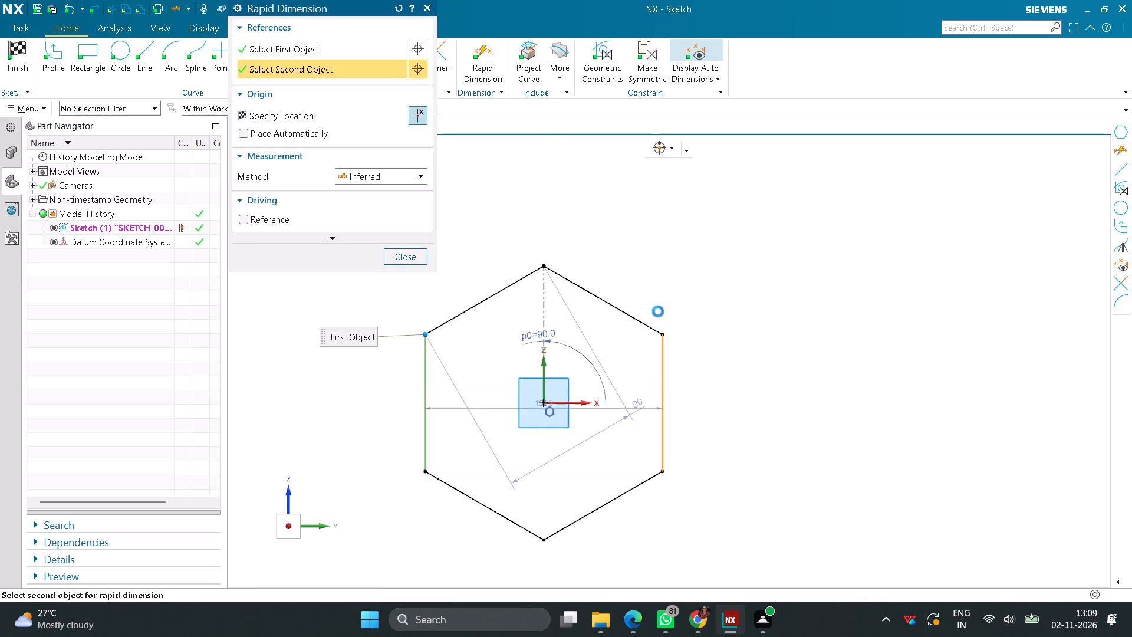
click(582, 199)
text(12)
key(Return)
scroll(609, 372, up, 3)
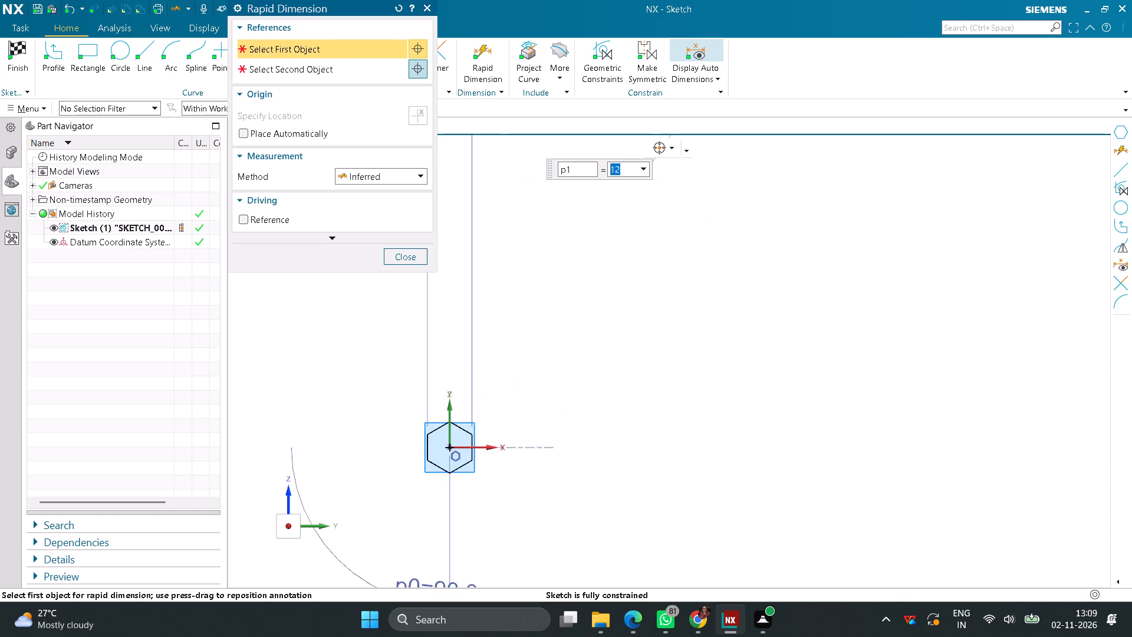
scroll(609, 372, up, 4)
middle_drag(593, 384, 906, 294)
right_drag(593, 384, 906, 294)
scroll(712, 467, up, 2)
click(24, 50)
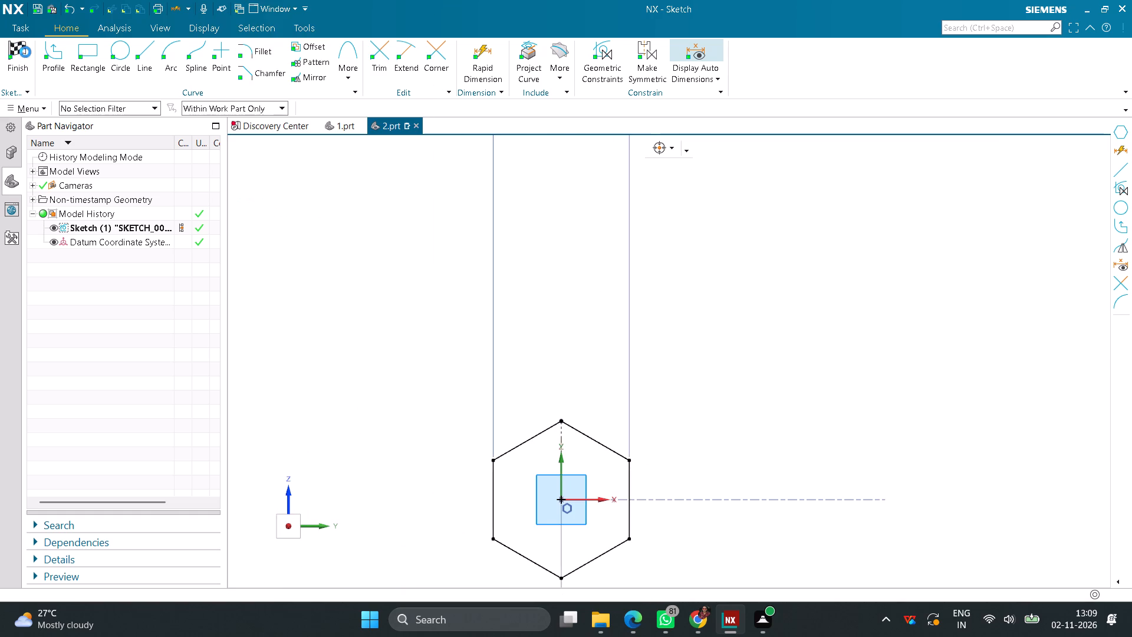
Extrude the hexagon sketch as a solid from 0 to 15 mm.
click(93, 56)
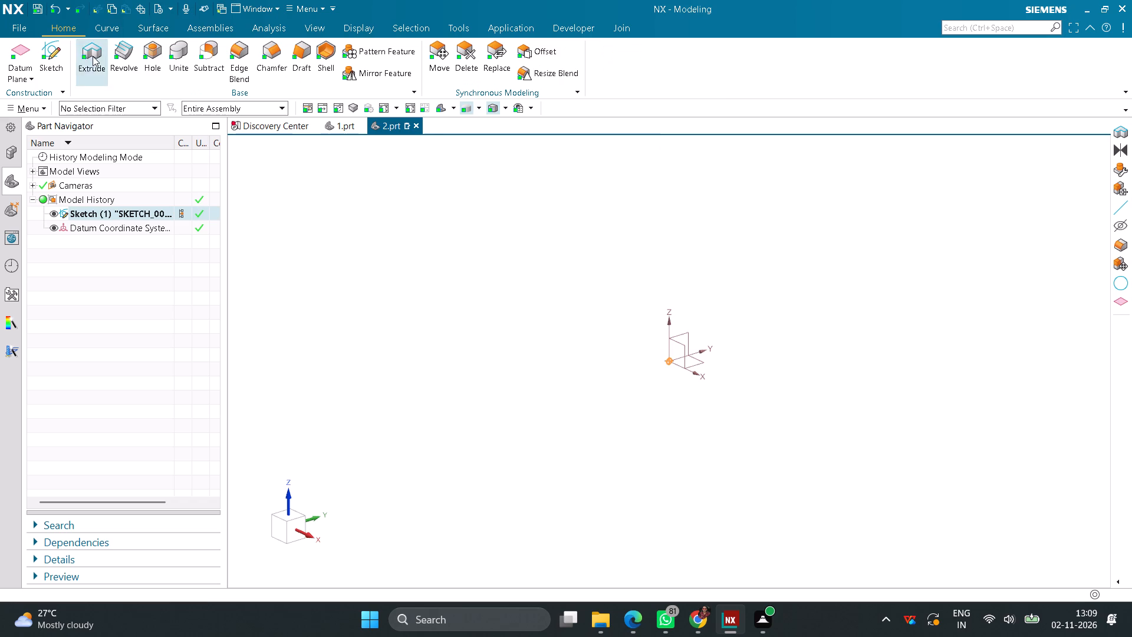
scroll(657, 374, up, 5)
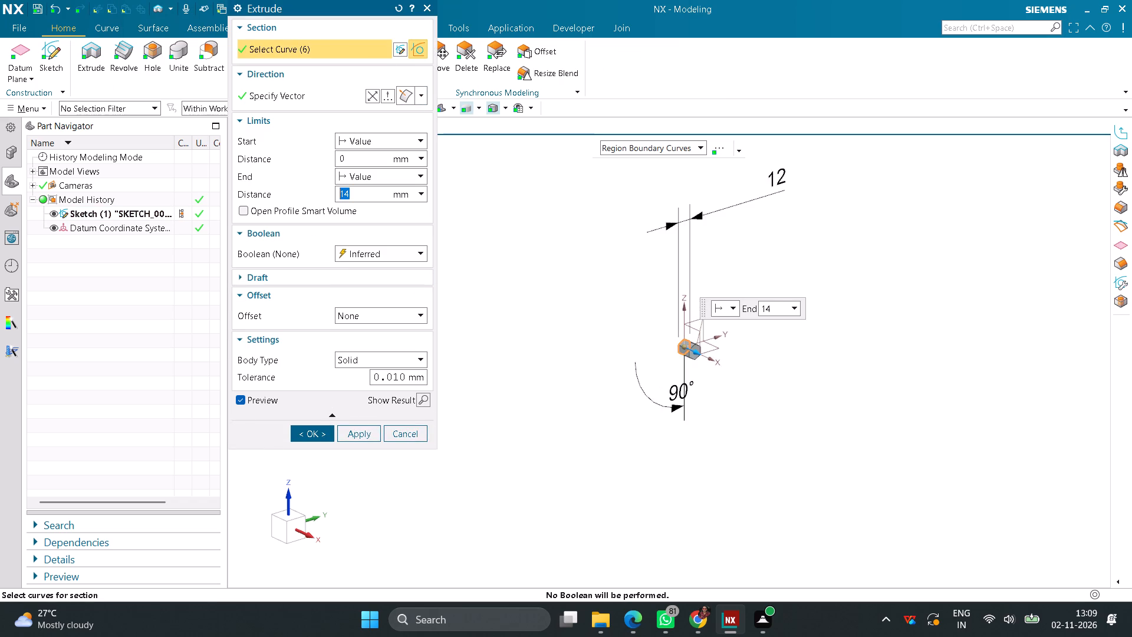
scroll(667, 362, up, 3)
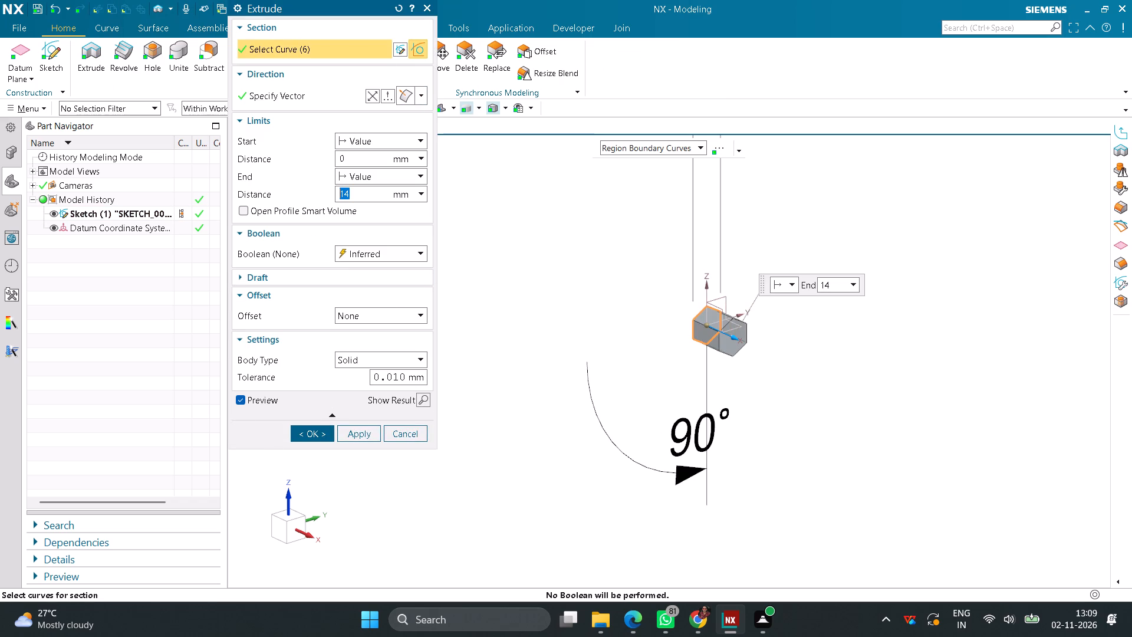
text(15)
key(Return)
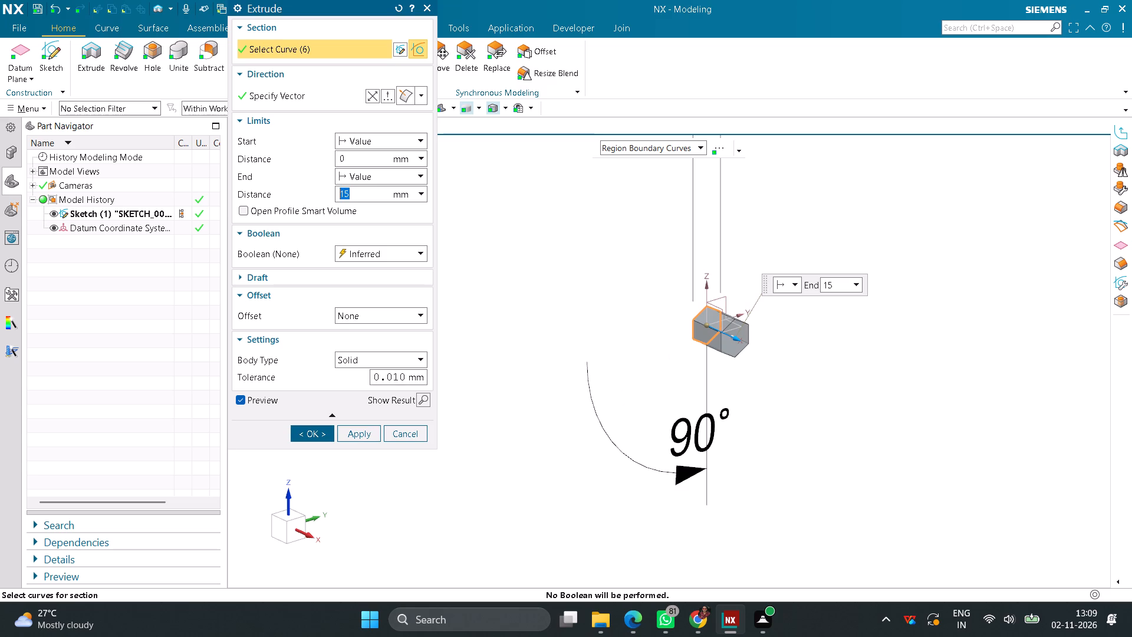
click(308, 432)
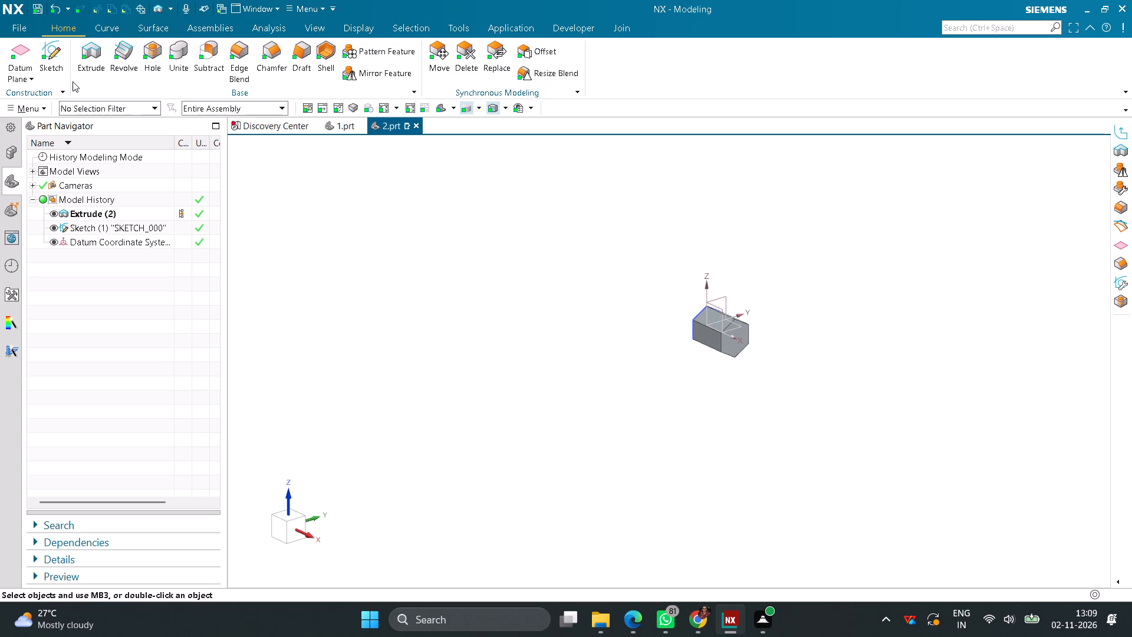
Edit the hexagonal extrusion so that its end limit uses Symmetric Value.
click(49, 64)
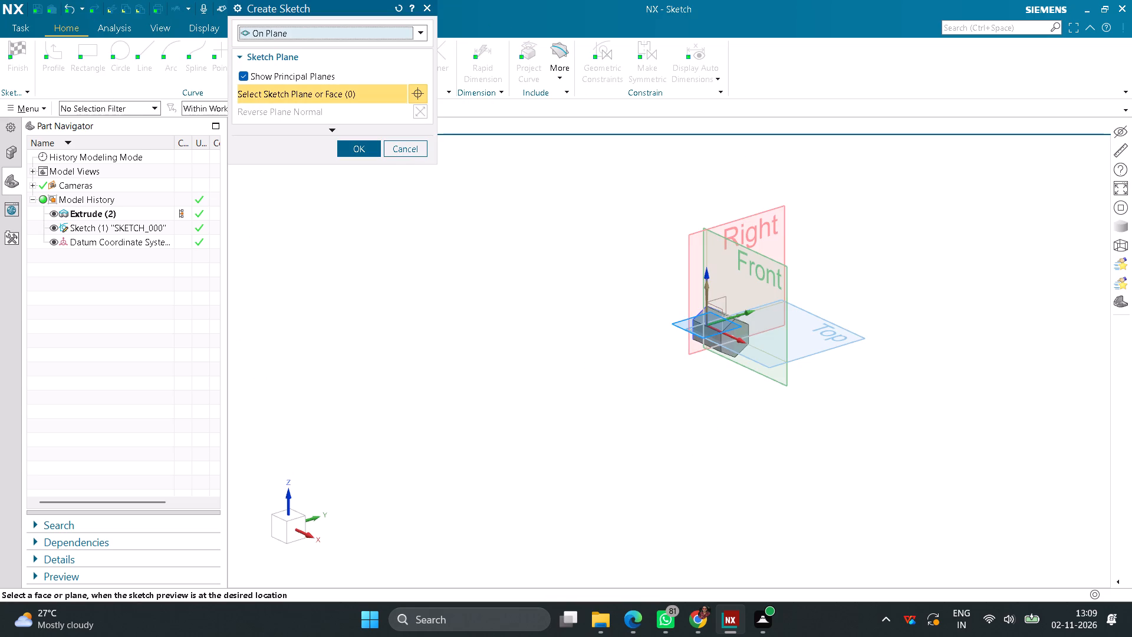
click(400, 149)
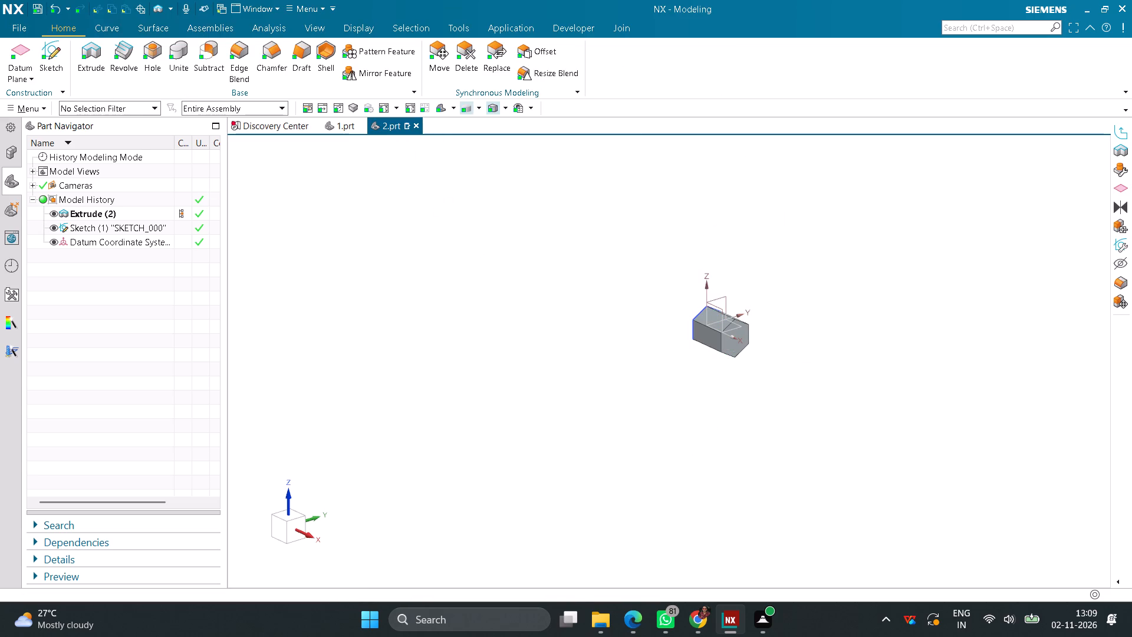
right_click(705, 340)
click(735, 325)
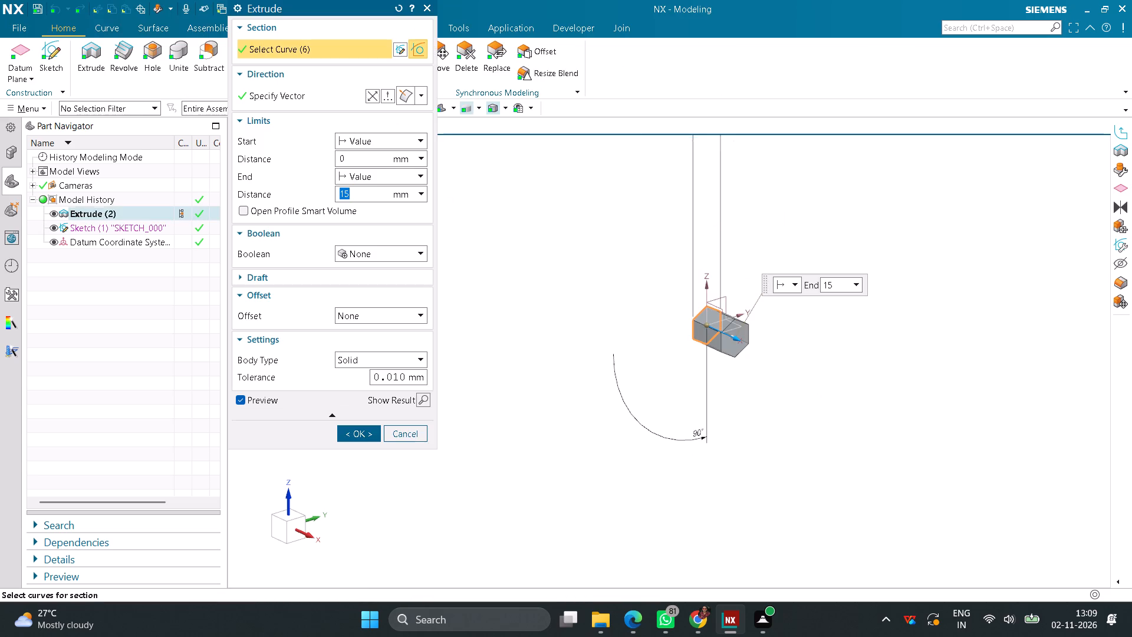
click(414, 175)
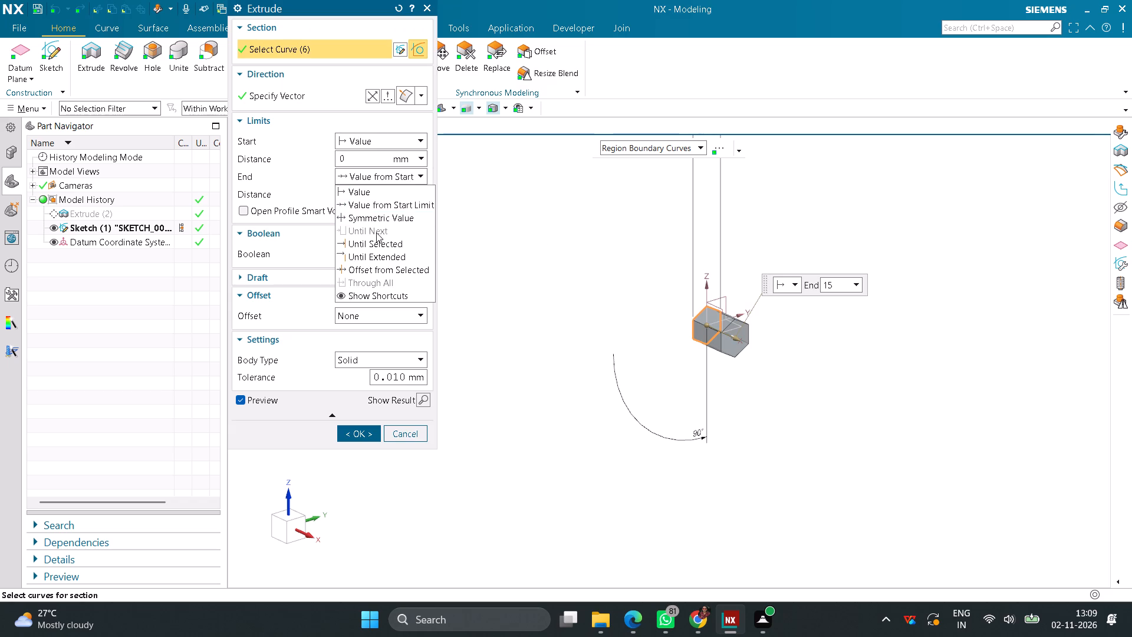
click(378, 221)
click(356, 400)
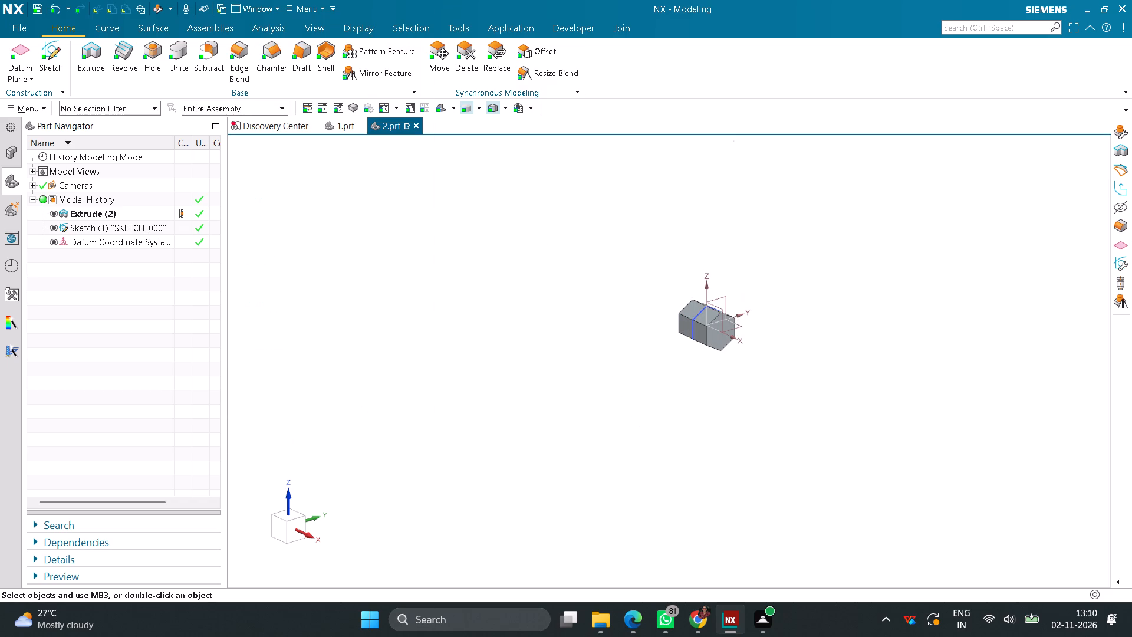
Start a new sketch on the Front principal plane.
click(60, 54)
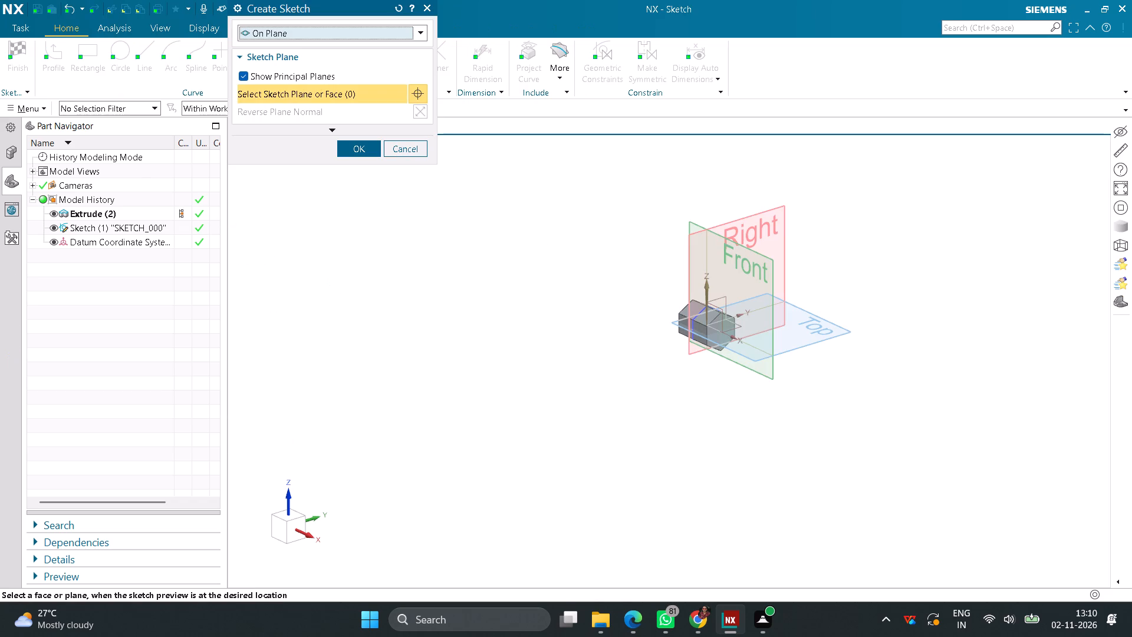
click(765, 262)
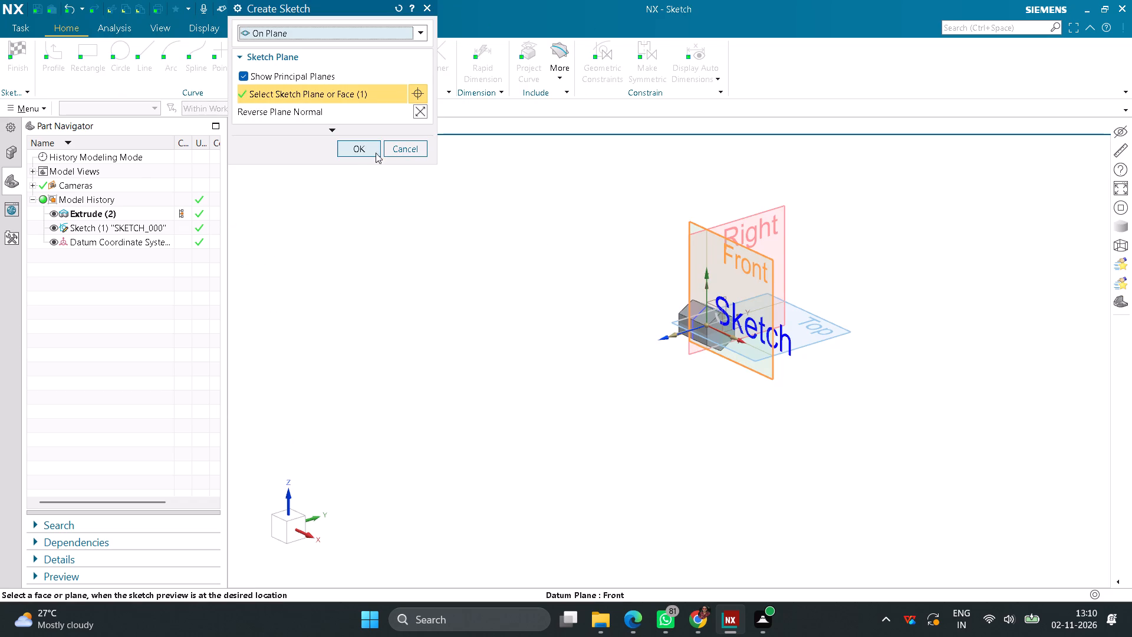
click(364, 149)
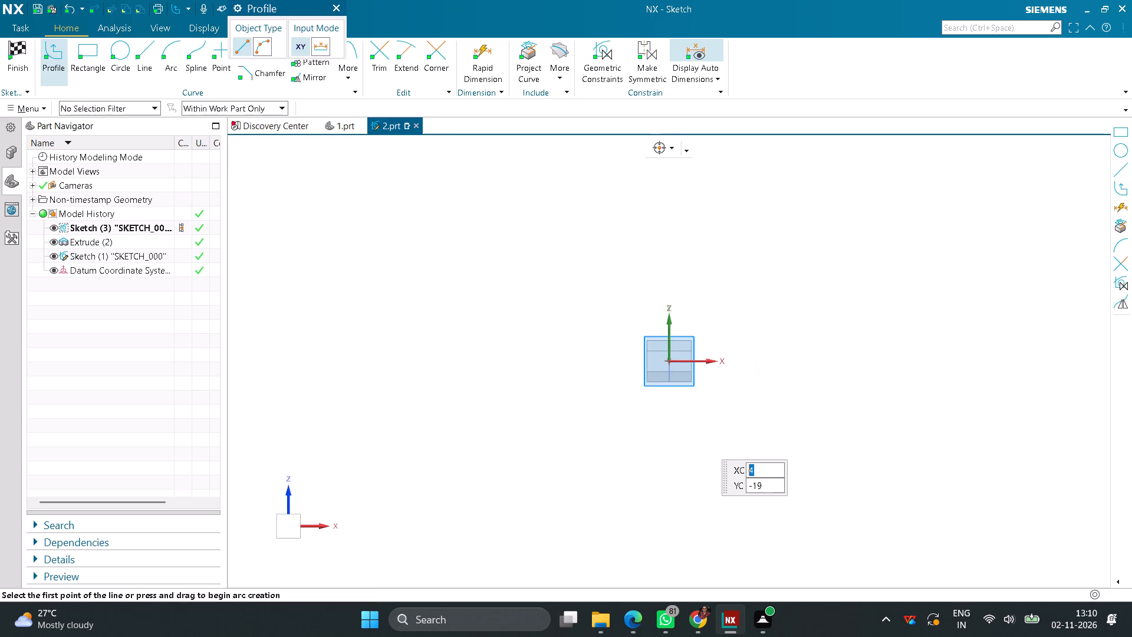
Project an end-face edge and the adjoining lengthwise edge of the hexagonal prism into the Front-plane sketch.
scroll(672, 398, up, 5)
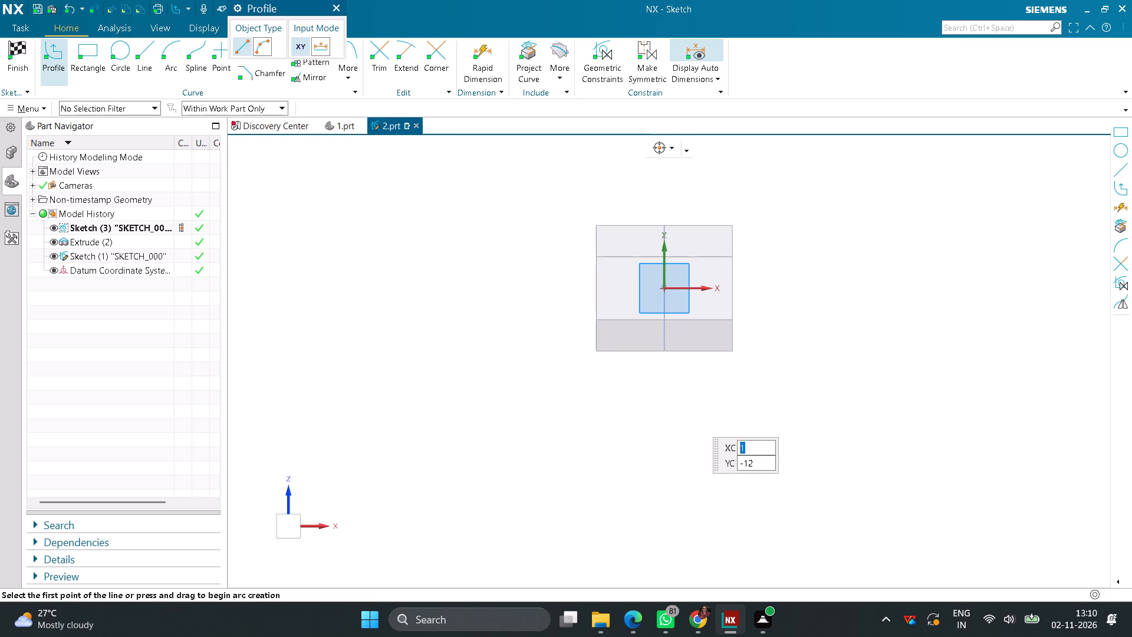
middle_drag(820, 264, 824, 272)
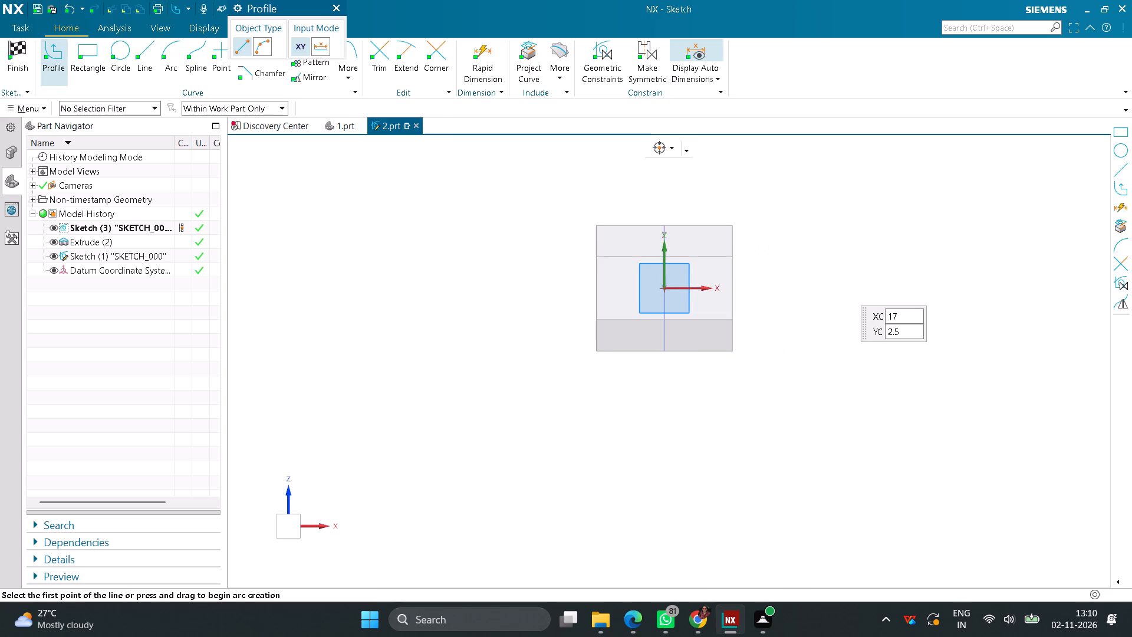
middle_drag(824, 272, 788, 393)
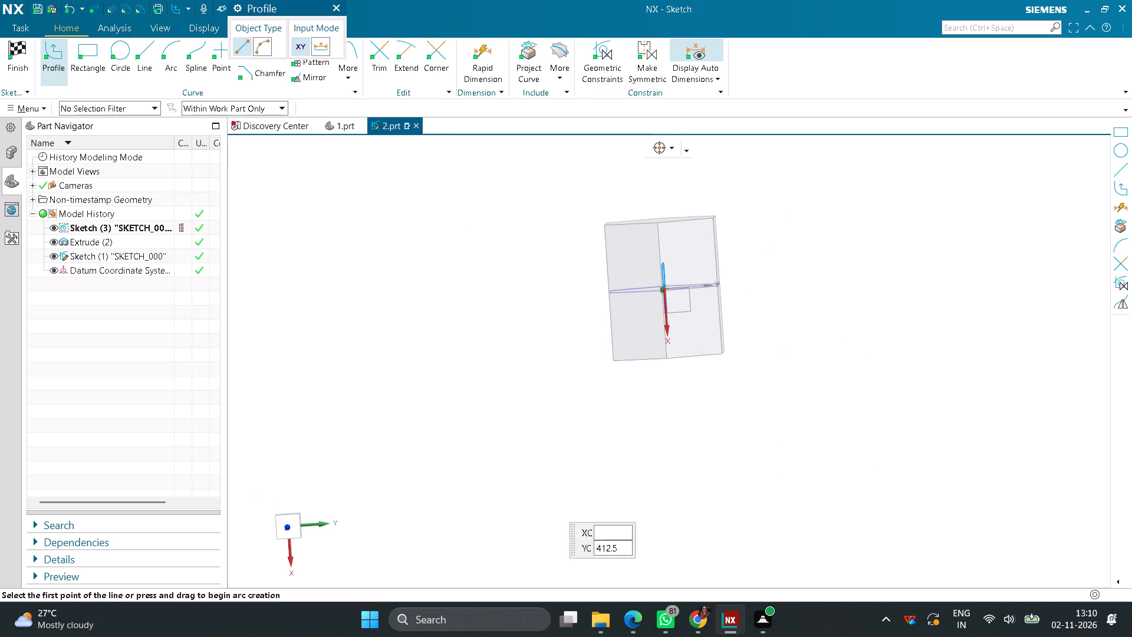
click(296, 522)
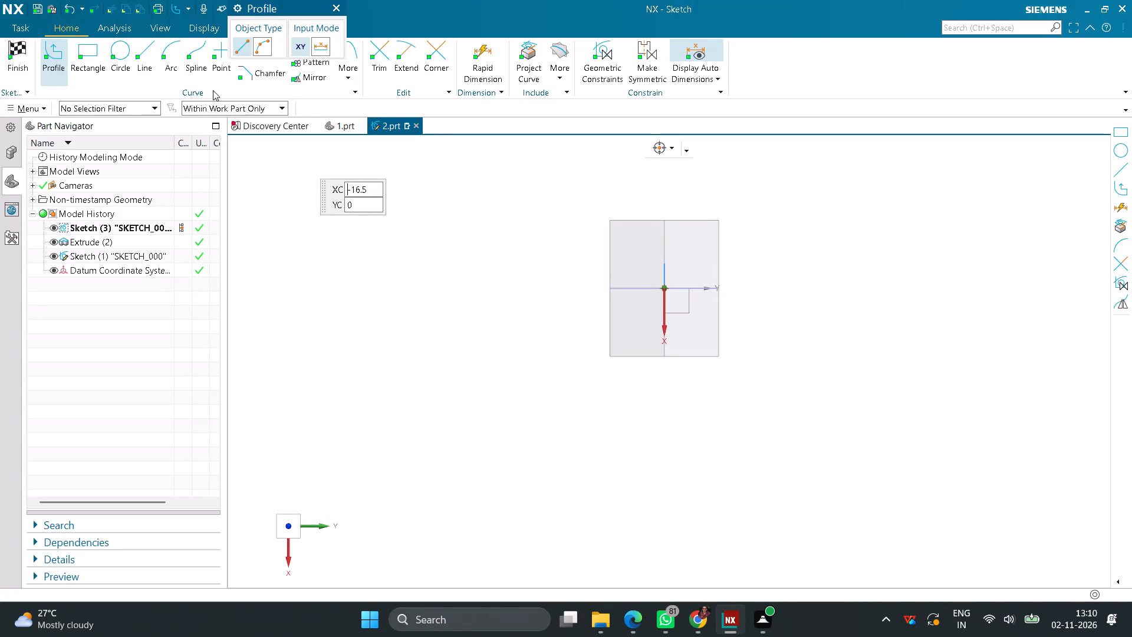
click(525, 61)
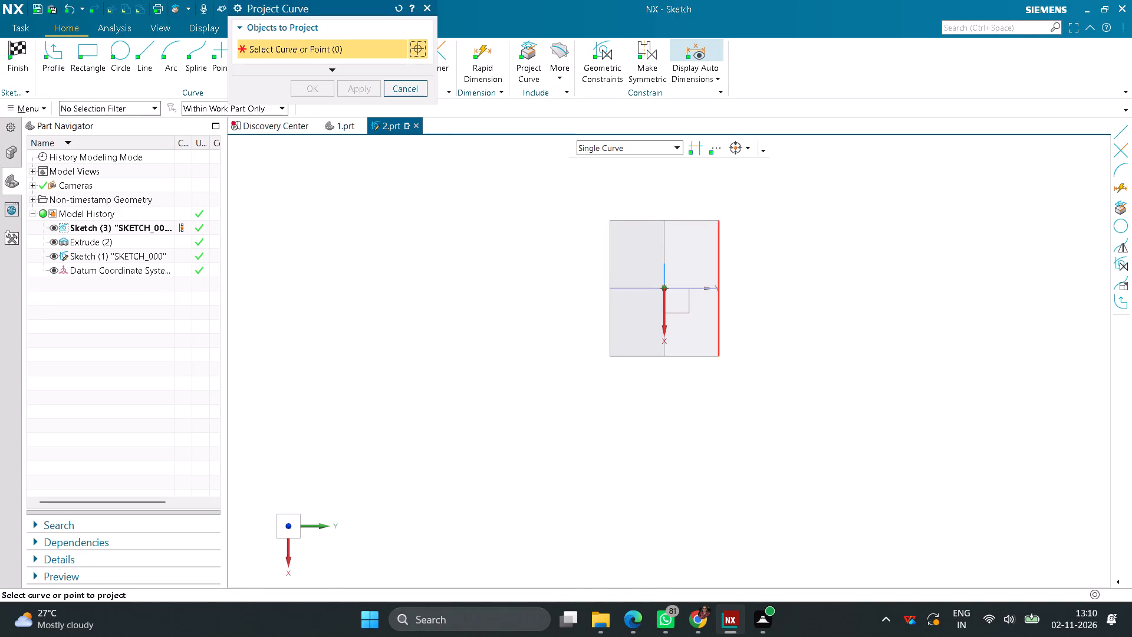
click(711, 219)
click(721, 231)
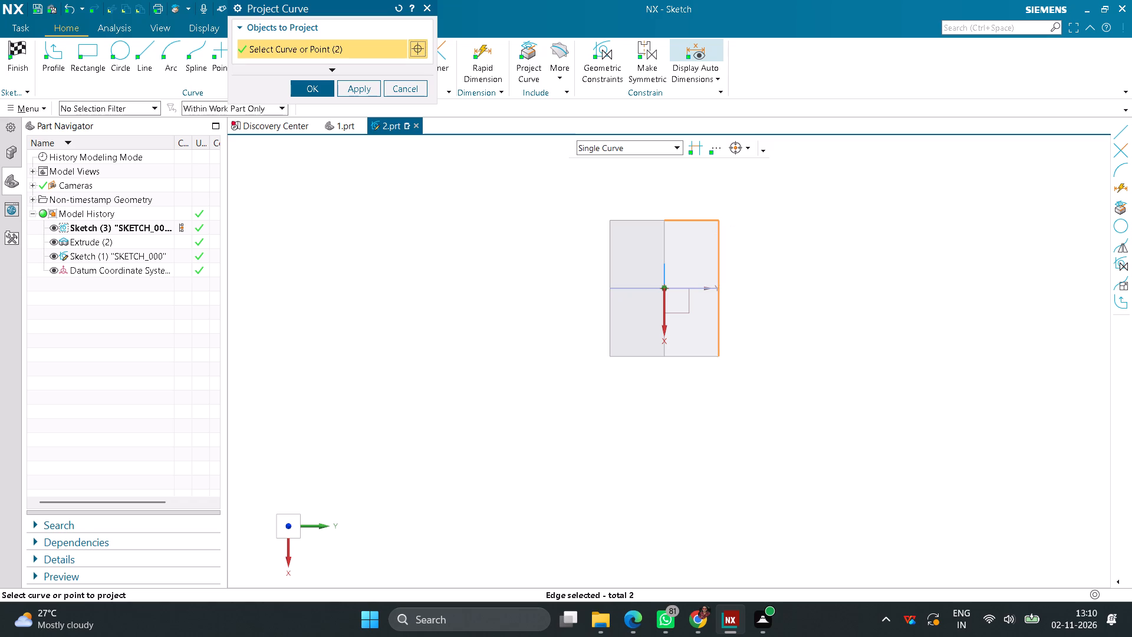
click(320, 91)
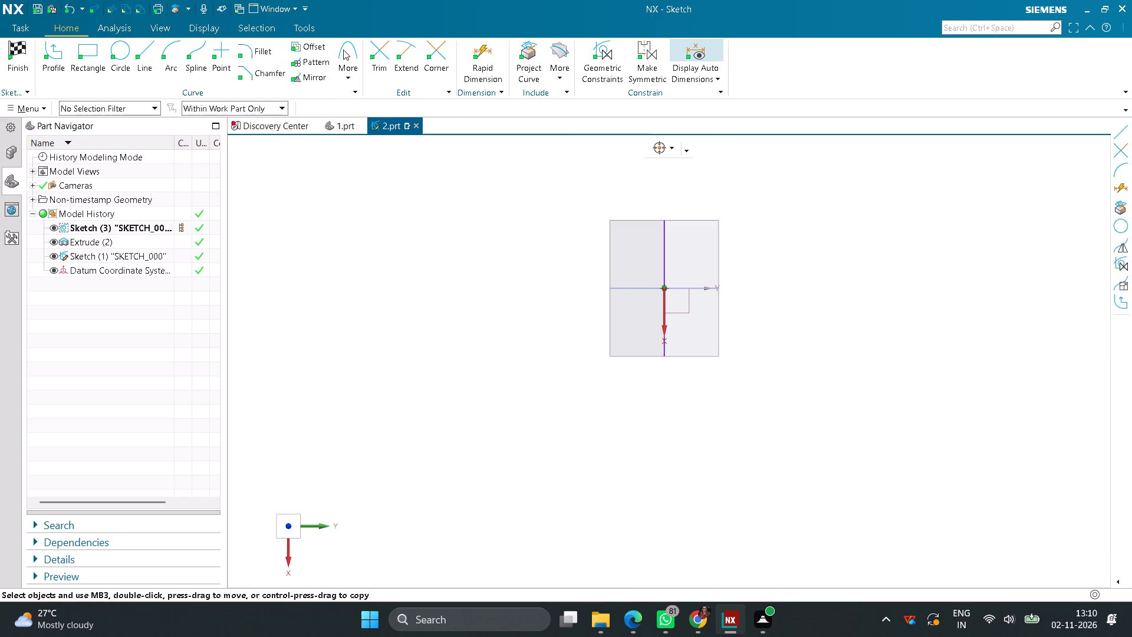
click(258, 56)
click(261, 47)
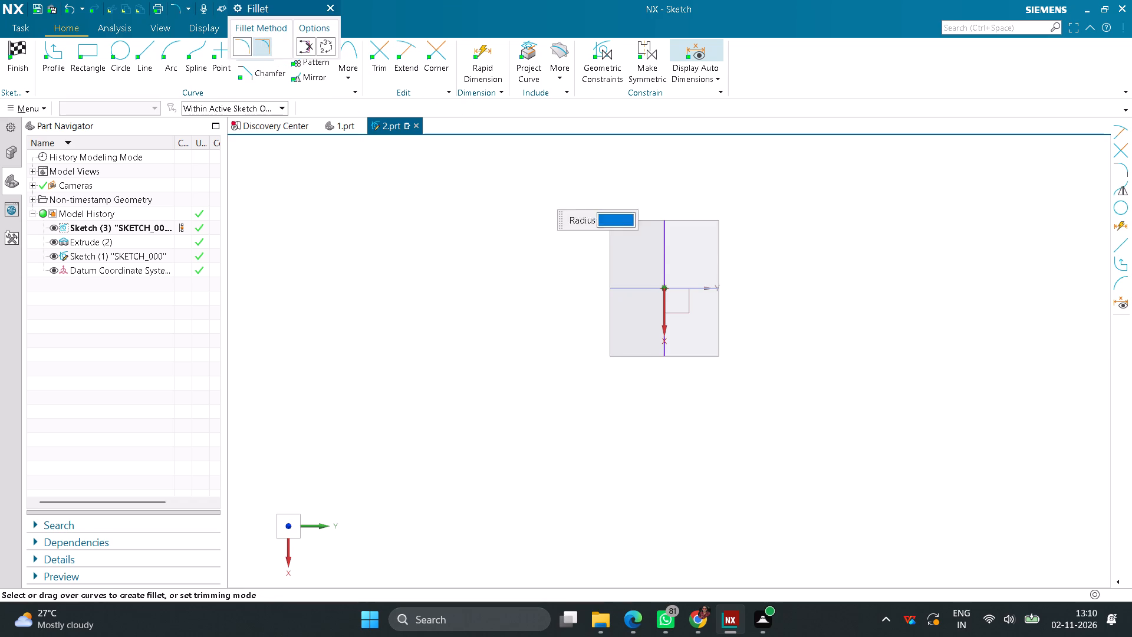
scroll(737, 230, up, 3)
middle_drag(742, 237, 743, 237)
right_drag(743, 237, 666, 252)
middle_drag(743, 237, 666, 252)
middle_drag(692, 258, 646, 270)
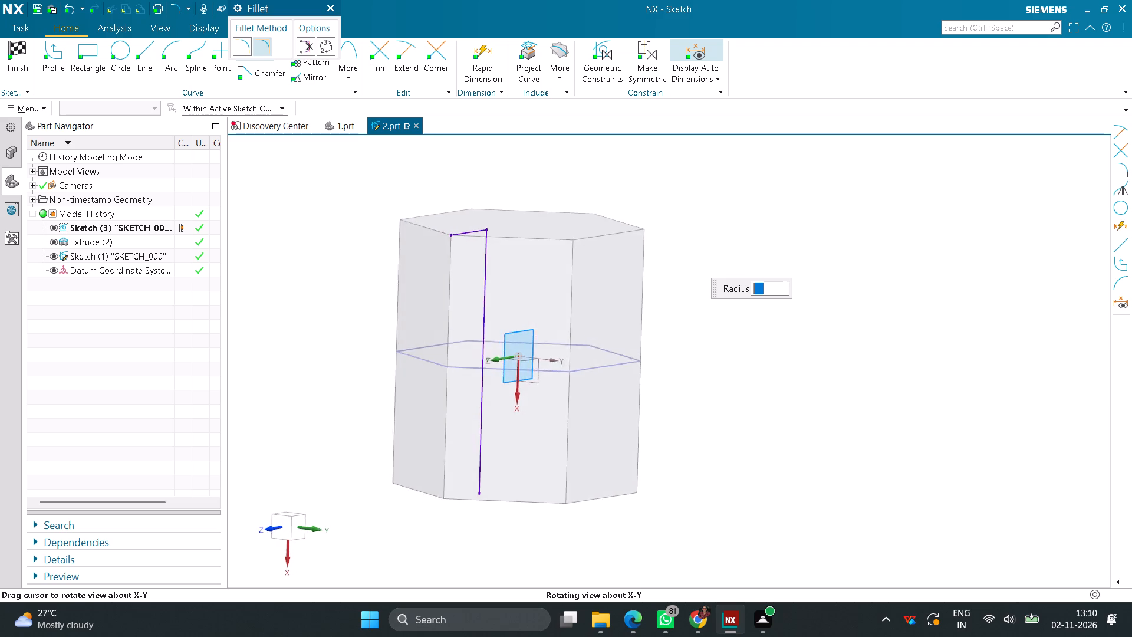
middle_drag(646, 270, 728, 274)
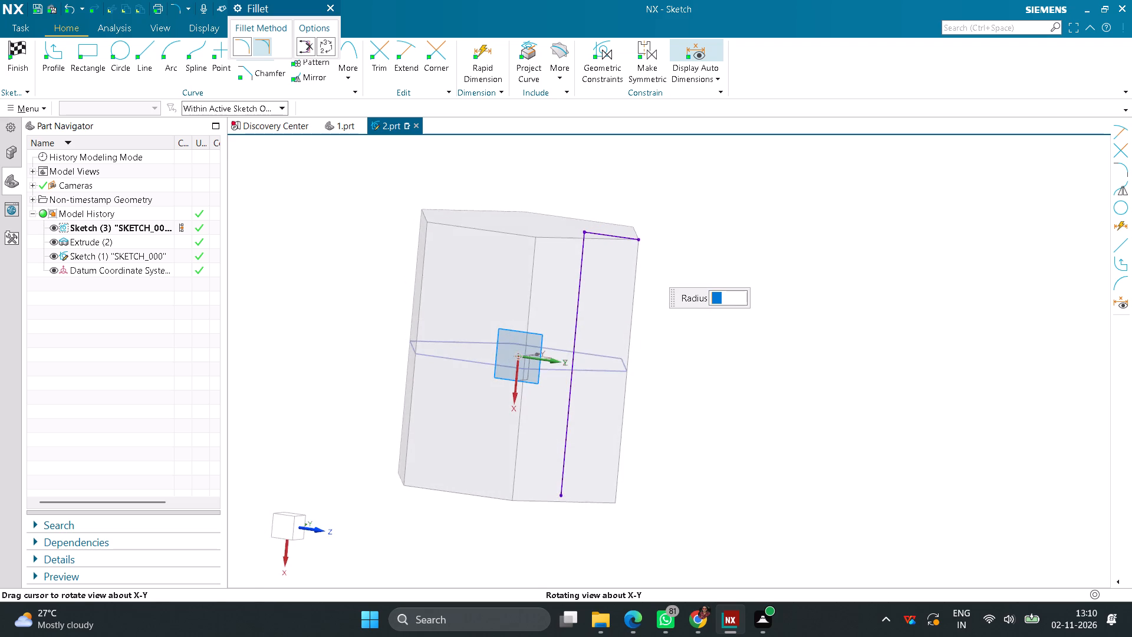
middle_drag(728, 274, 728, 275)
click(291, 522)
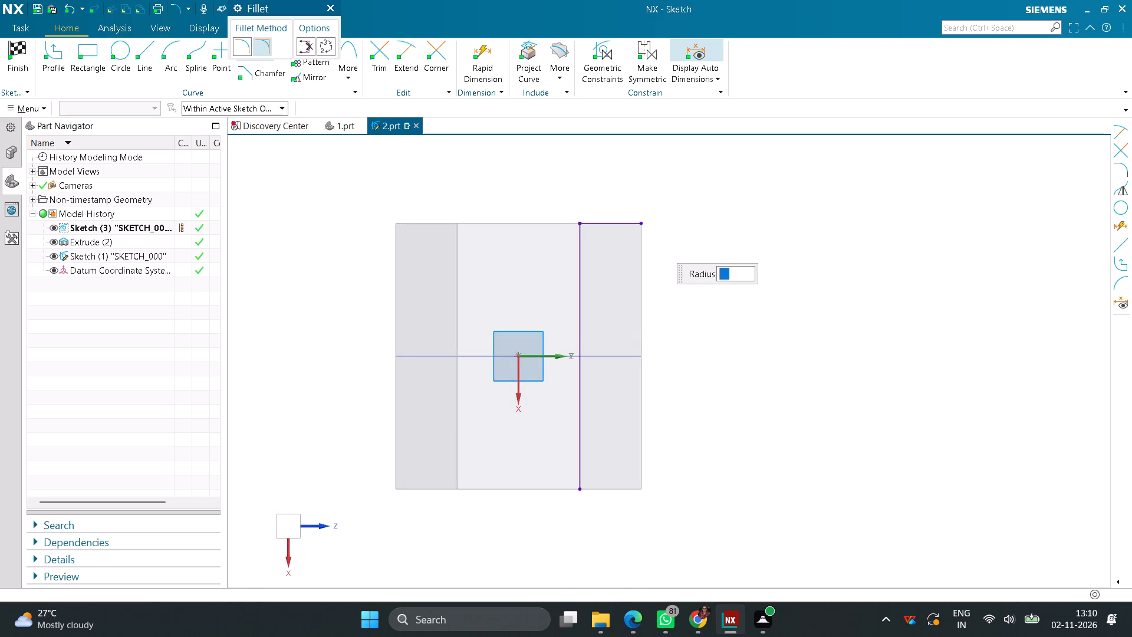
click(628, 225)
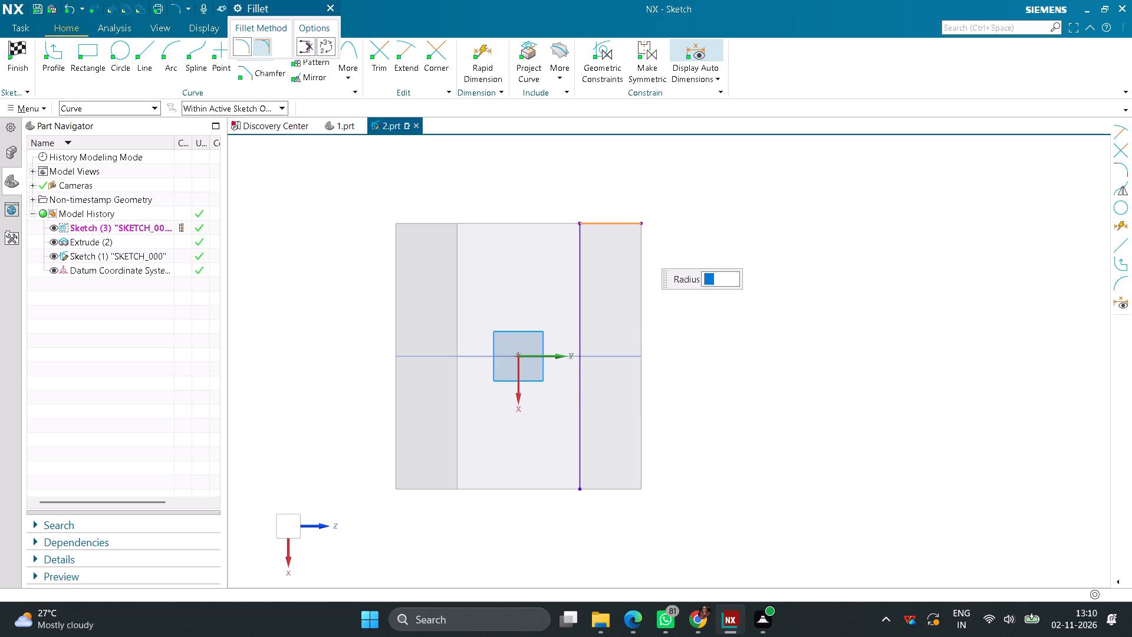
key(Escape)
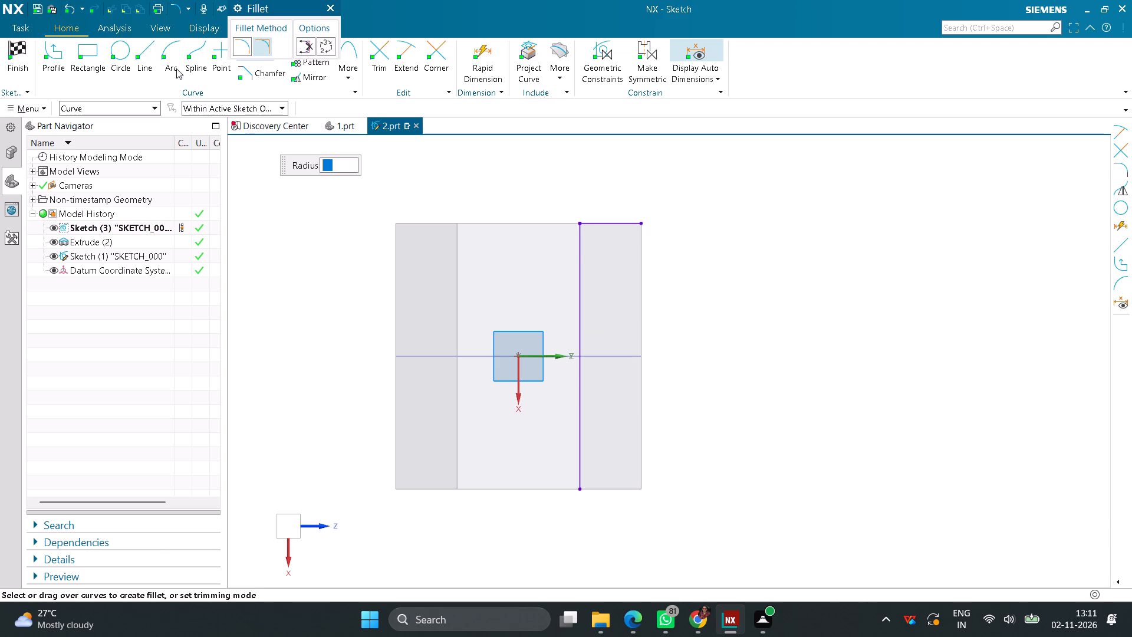
Sketch a lengthwise line about 4.8 mm long from the projected edge's outer end along the prism's outline, making its length a driving dimension.
click(147, 52)
click(643, 224)
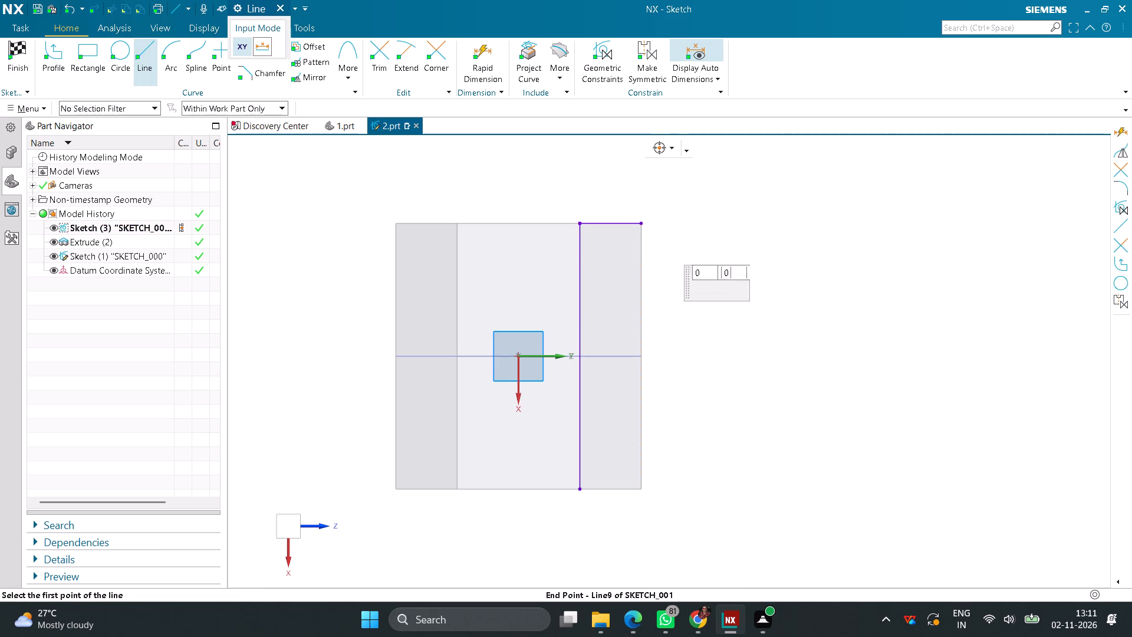
click(644, 309)
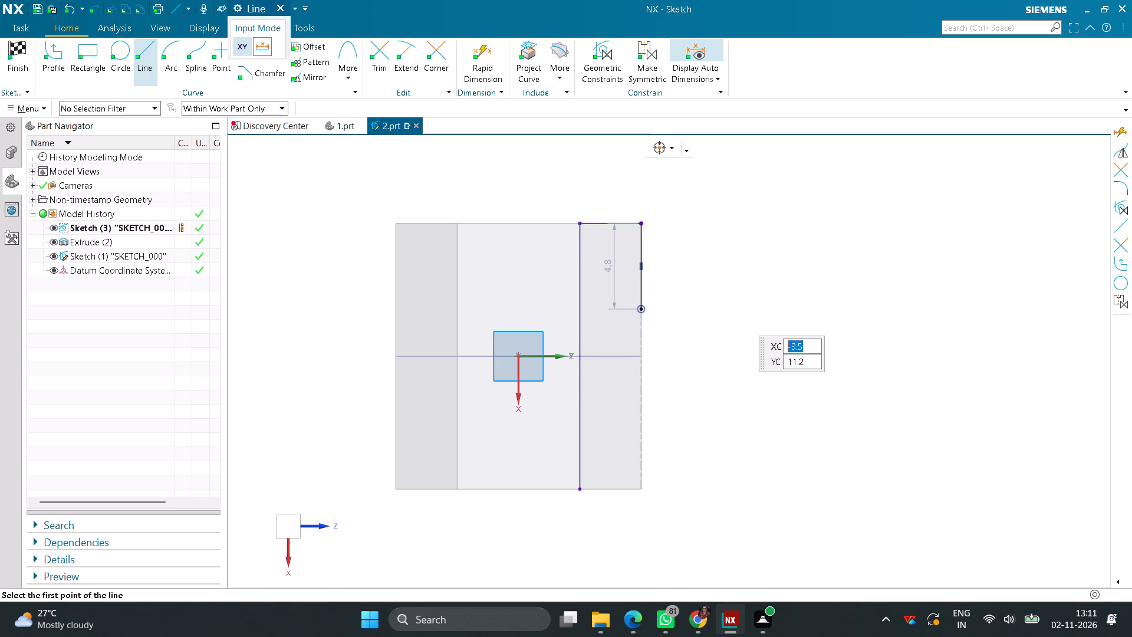
middle_click(718, 294)
double_click(615, 261)
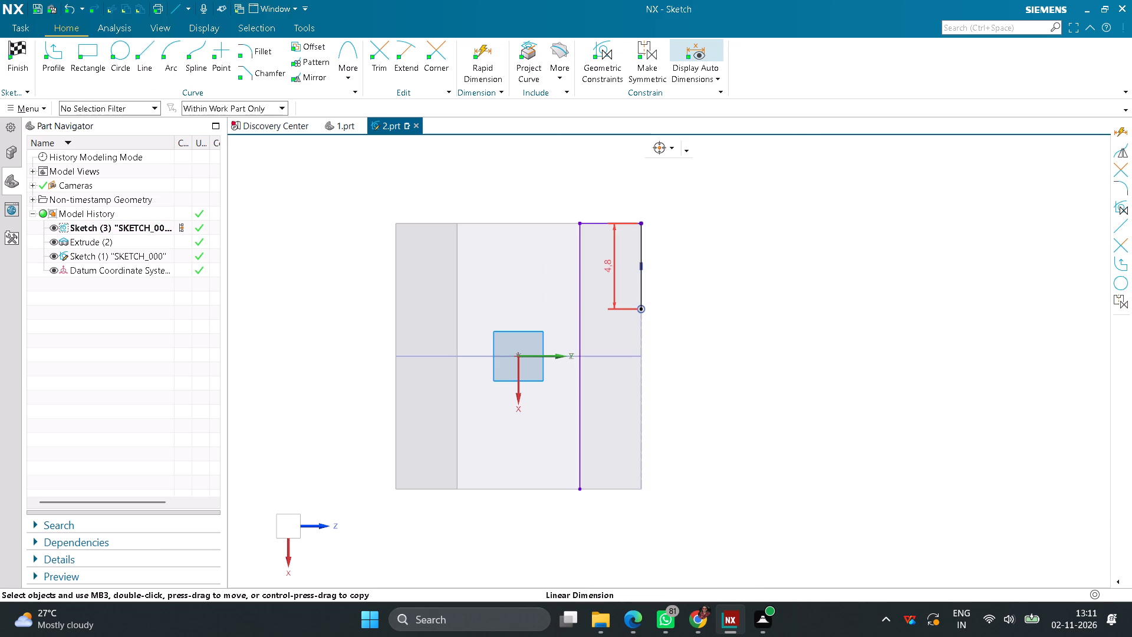
key(Return)
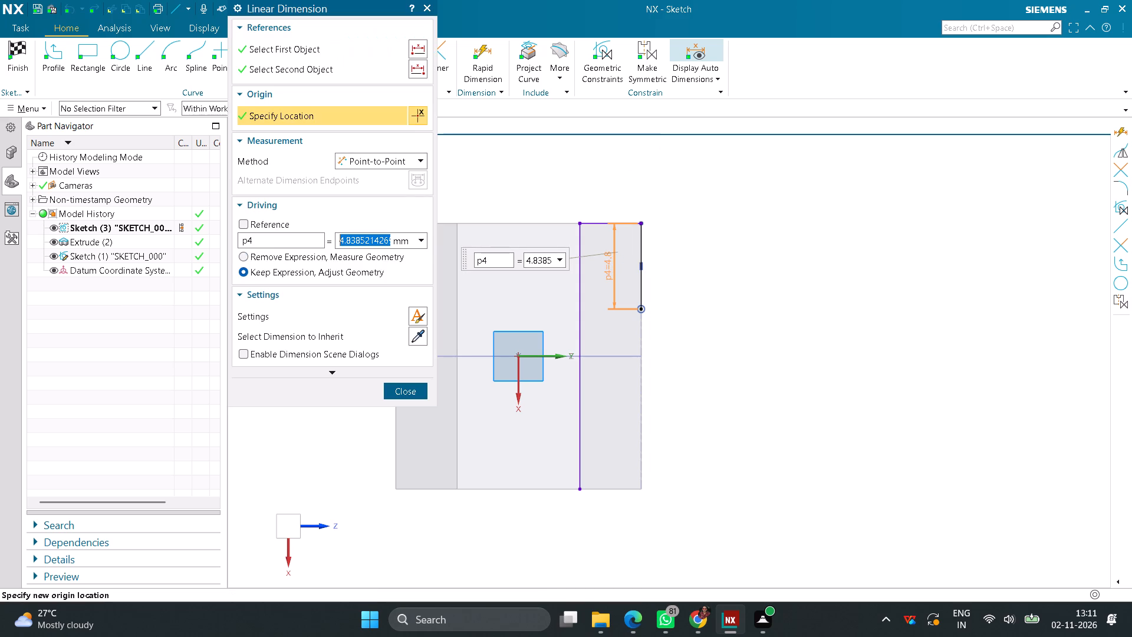
click(414, 396)
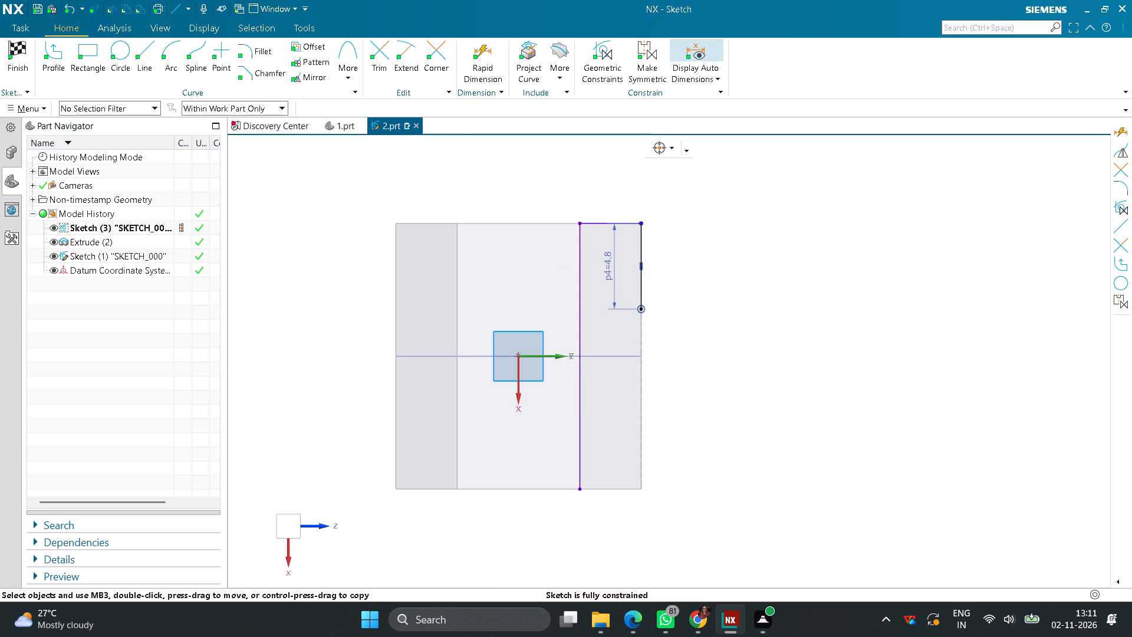
Fillet the corner between the projected end-face edge and the 4.8 mm line with a 1 mm radius.
click(248, 56)
scroll(686, 261, up, 2)
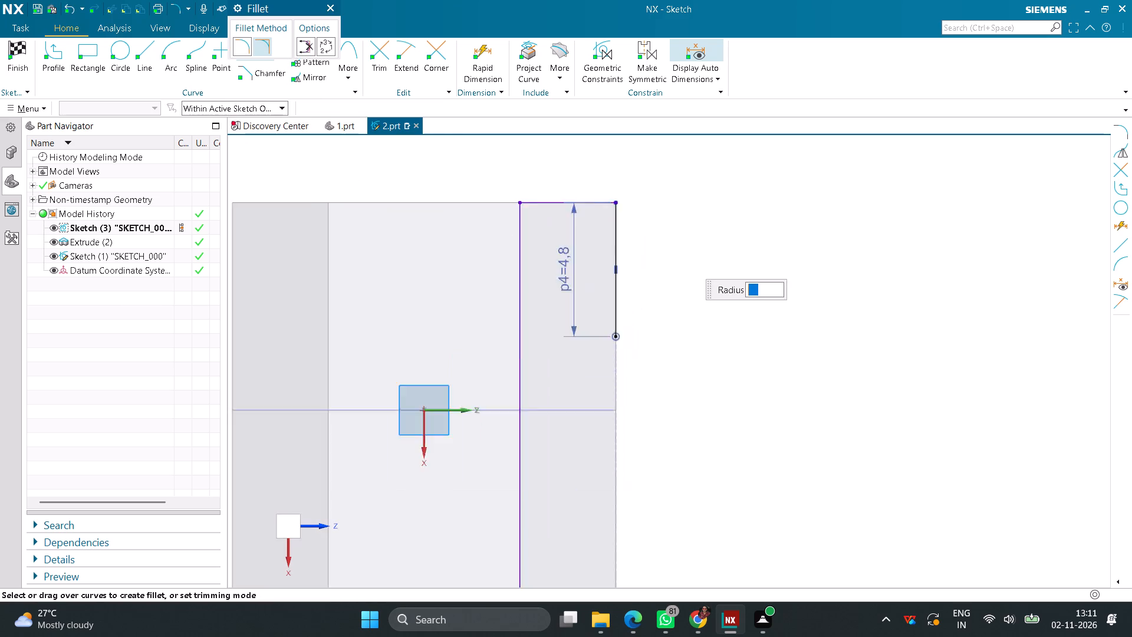
scroll(686, 260, up, 3)
click(533, 152)
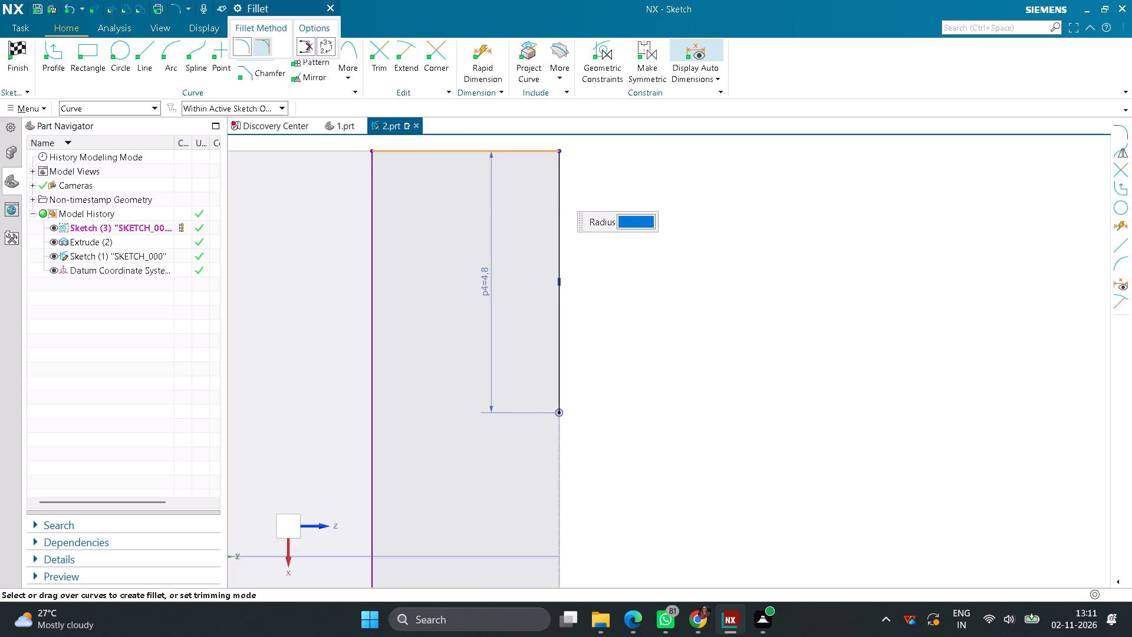
click(554, 196)
key(1)
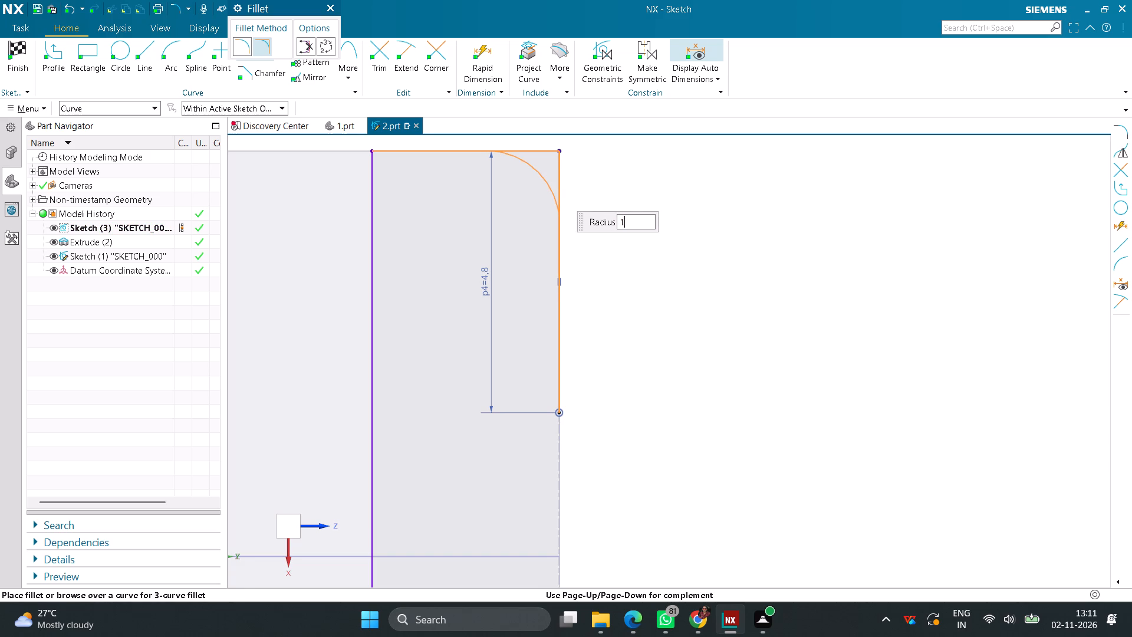
key(Return)
key(Escape)
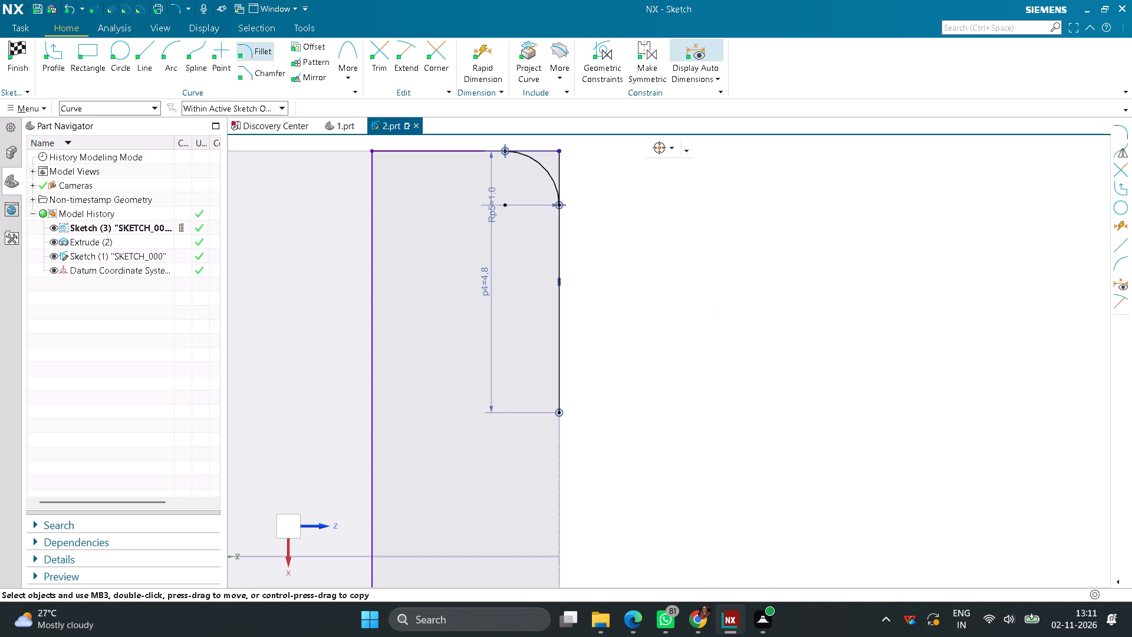
Trim the sketch down to the small closed corner outside the 1 mm fillet, removing the remaining line portions, and finish the sketch.
scroll(686, 281, down, 2)
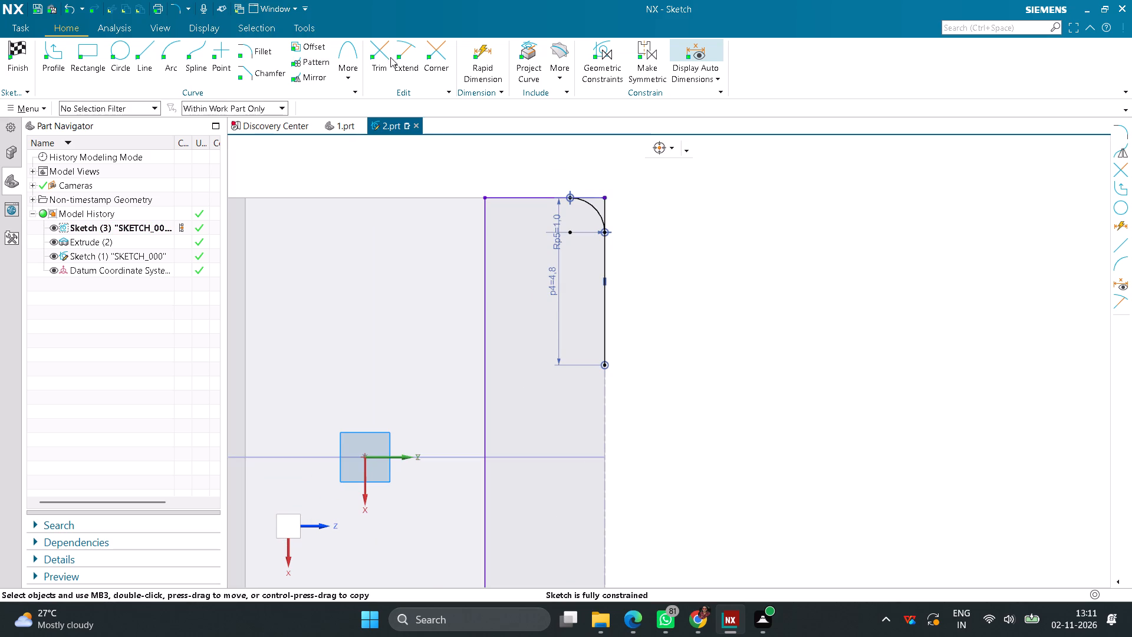
click(390, 57)
click(508, 197)
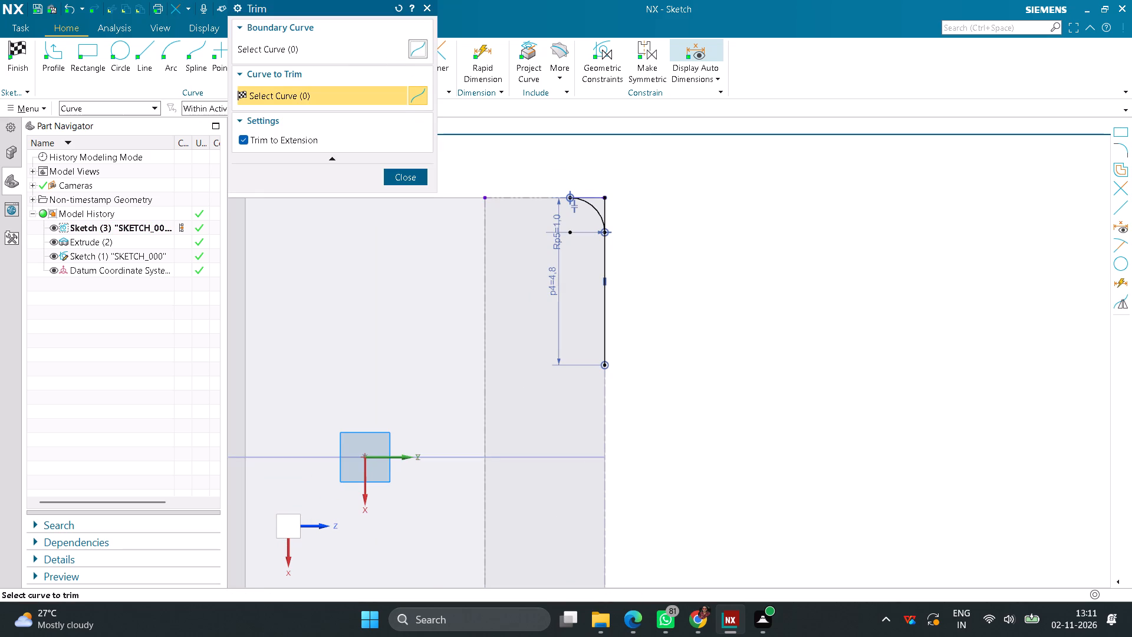
click(604, 312)
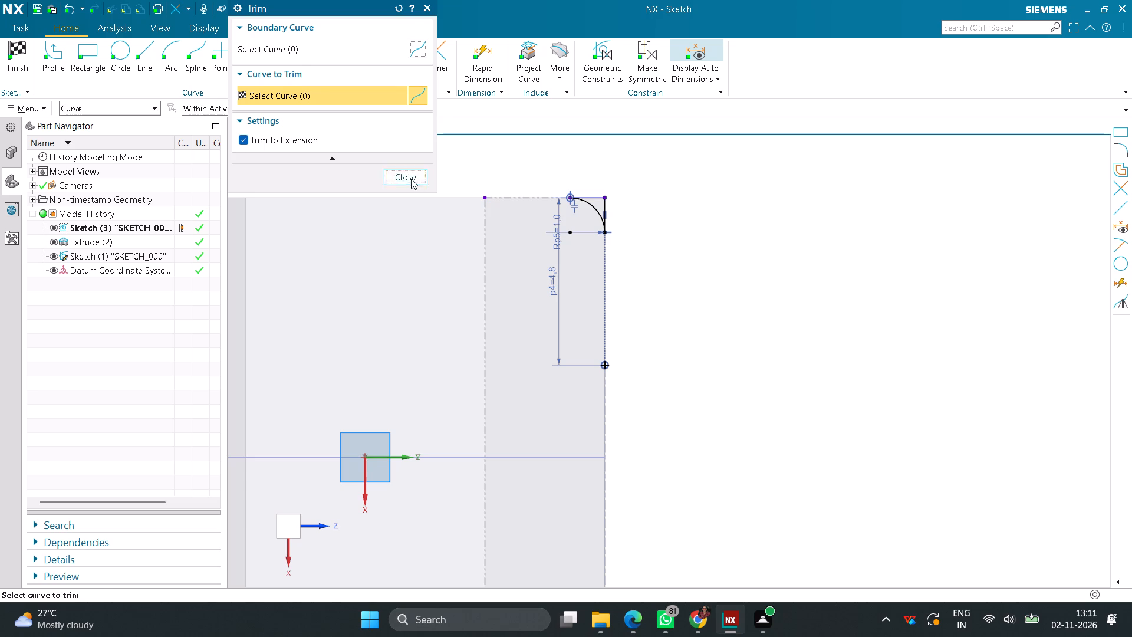
click(411, 179)
click(24, 52)
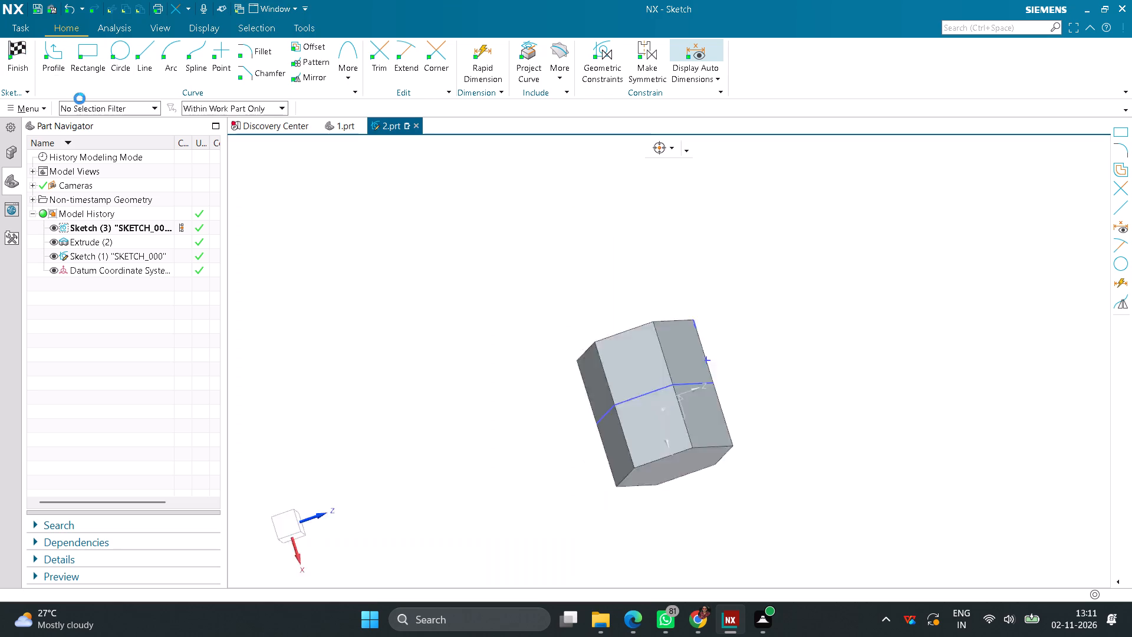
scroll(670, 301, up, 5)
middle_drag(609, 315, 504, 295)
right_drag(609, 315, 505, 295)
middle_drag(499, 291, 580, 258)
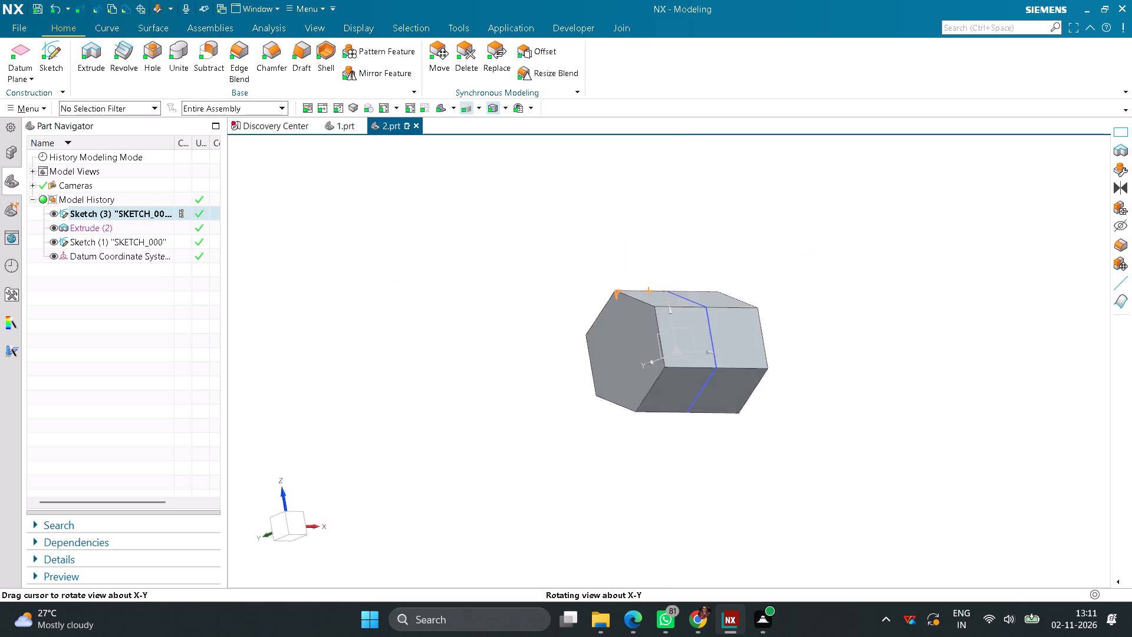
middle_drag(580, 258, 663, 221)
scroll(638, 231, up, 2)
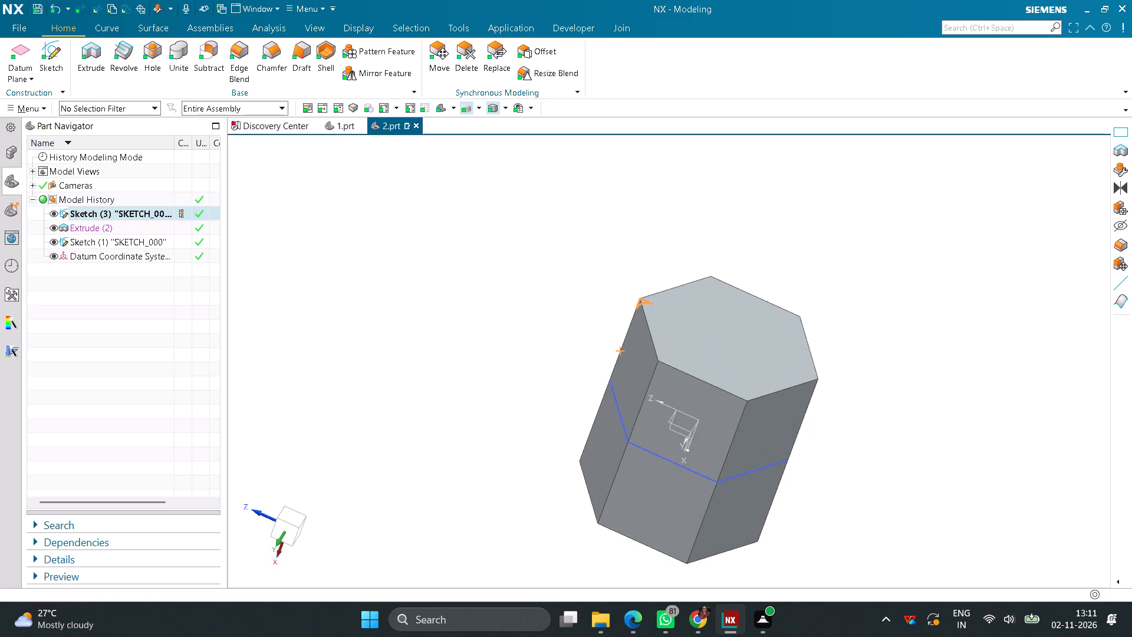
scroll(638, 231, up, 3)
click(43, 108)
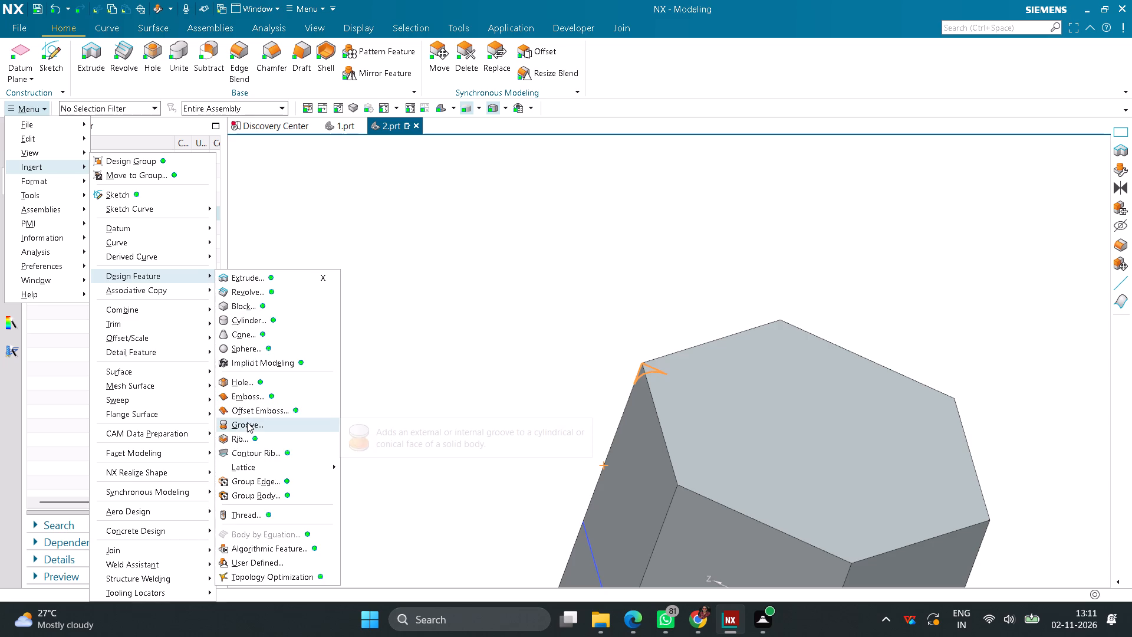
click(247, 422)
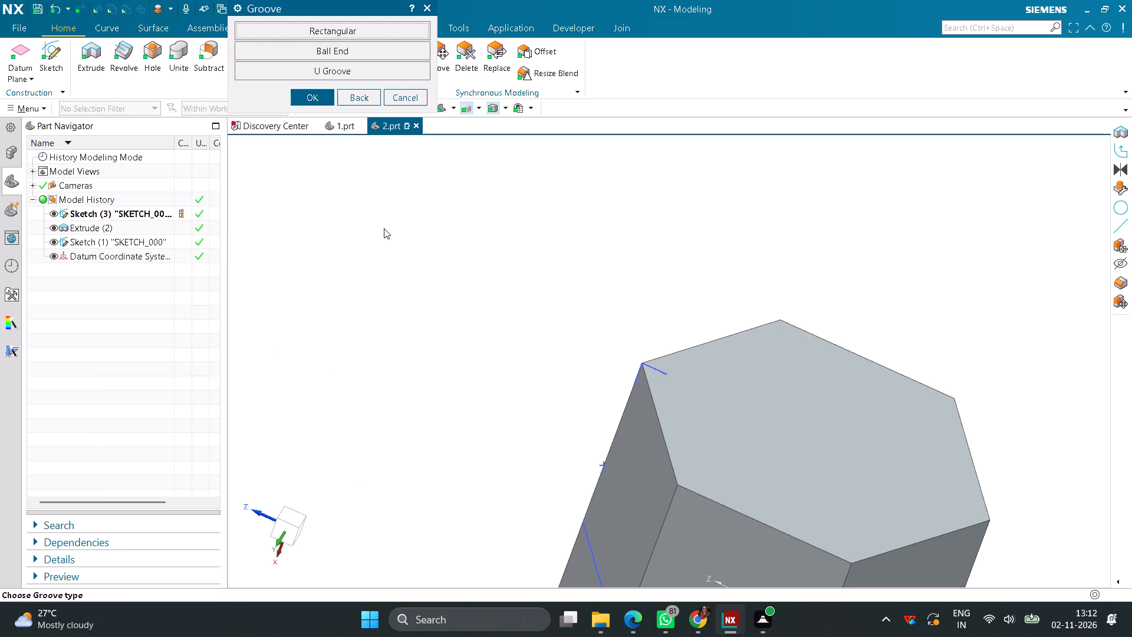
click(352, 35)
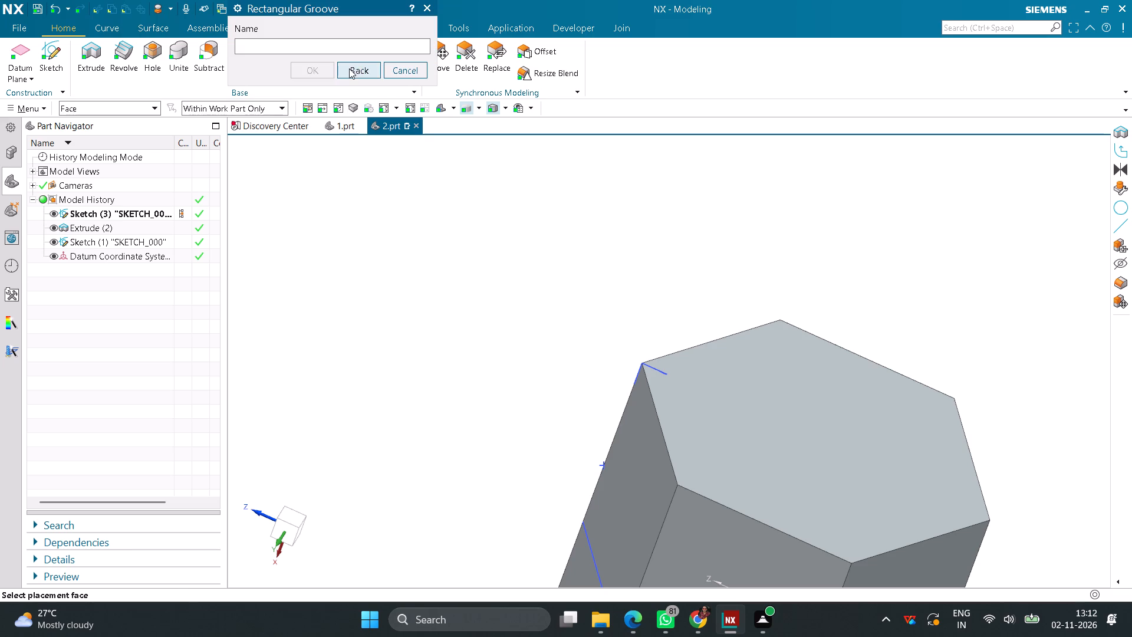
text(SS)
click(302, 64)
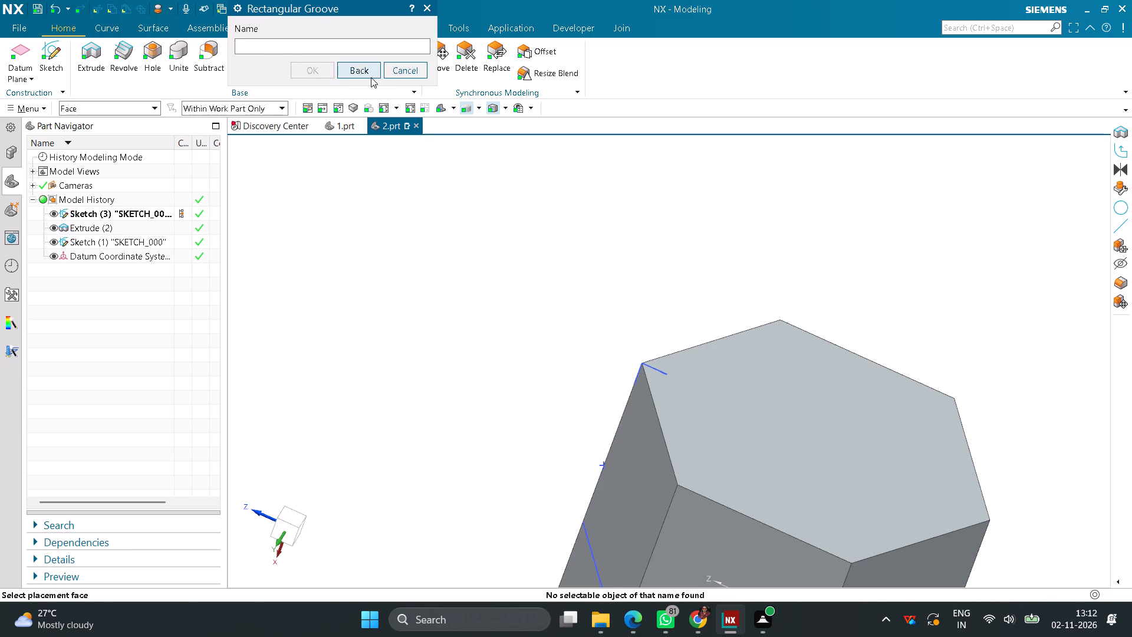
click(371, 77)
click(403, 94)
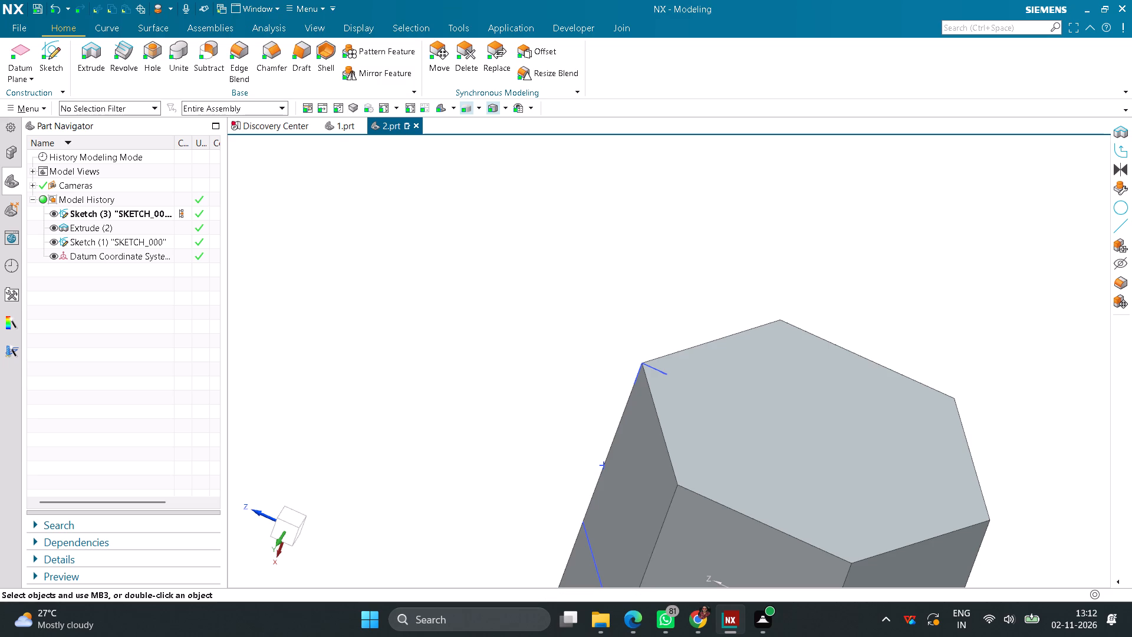
Start a Revolve using the small closed corner profile at the prism's end as the section, picked as connected curves.
click(129, 61)
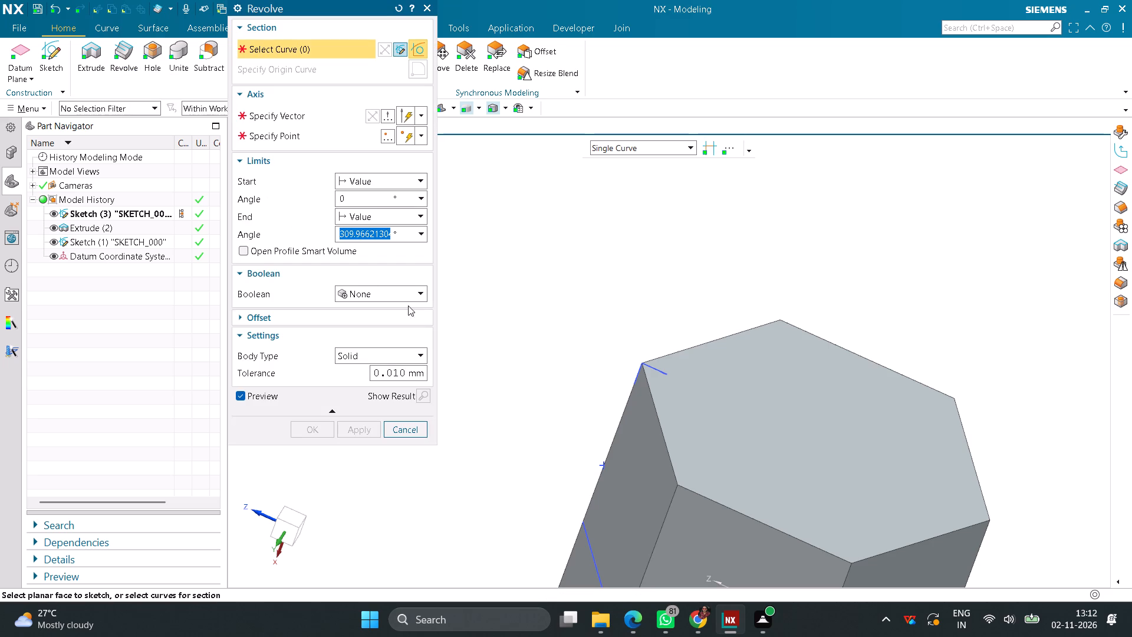
click(650, 367)
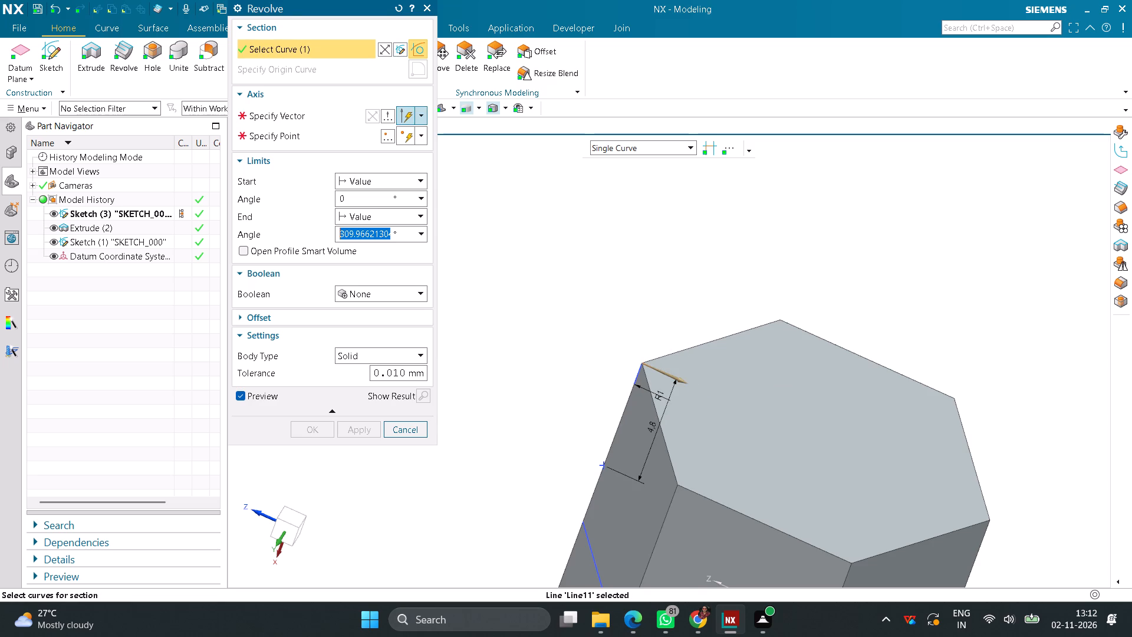
click(402, 9)
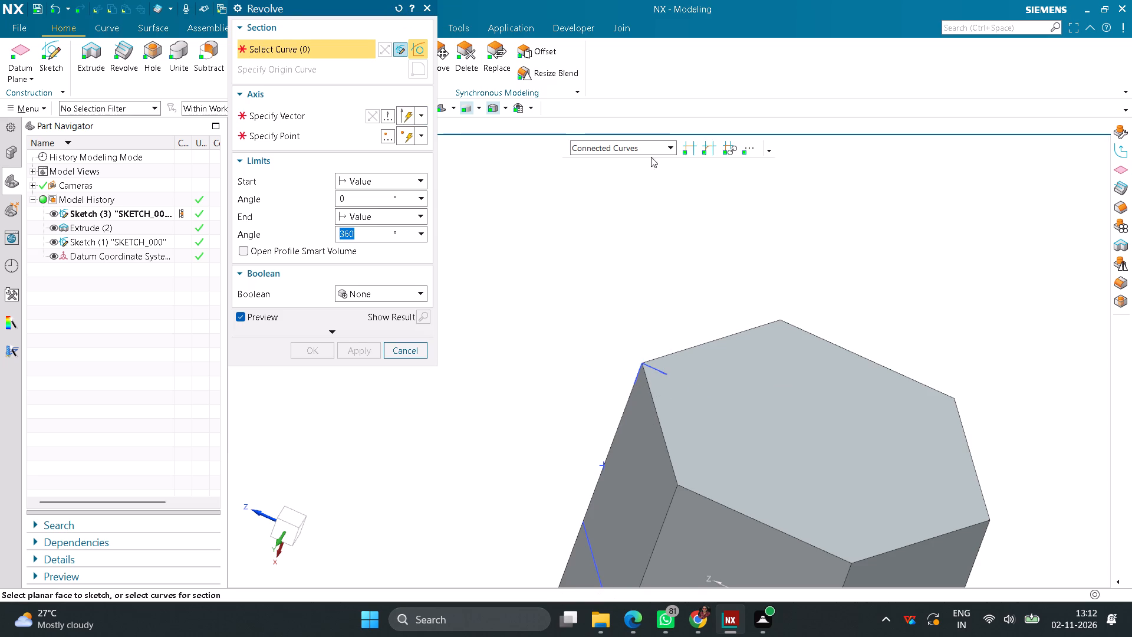
click(664, 148)
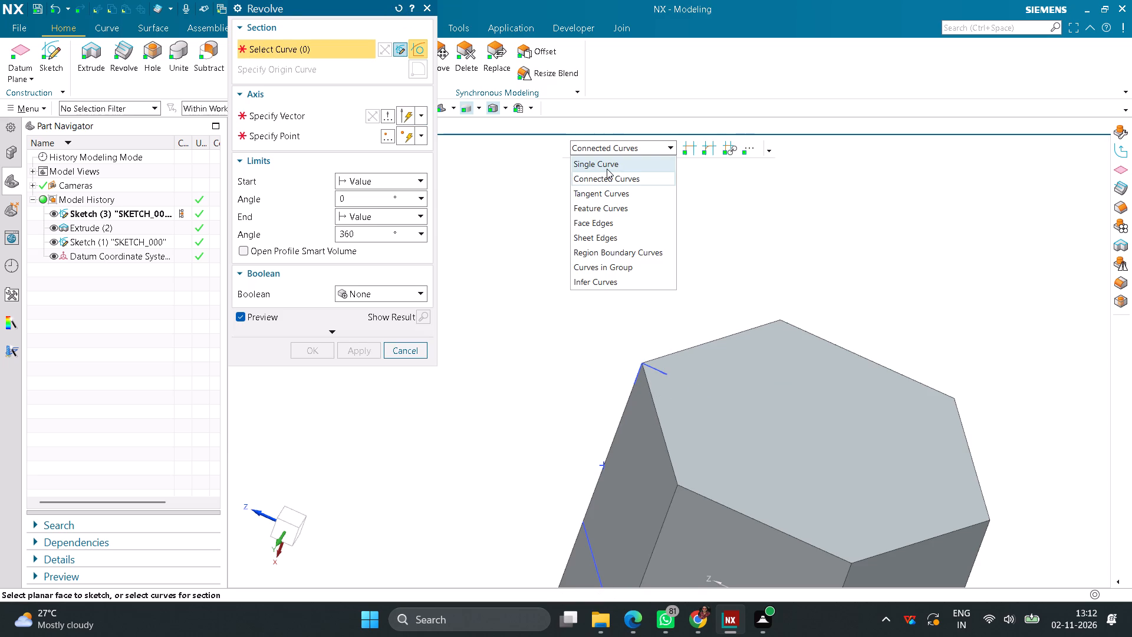
click(608, 183)
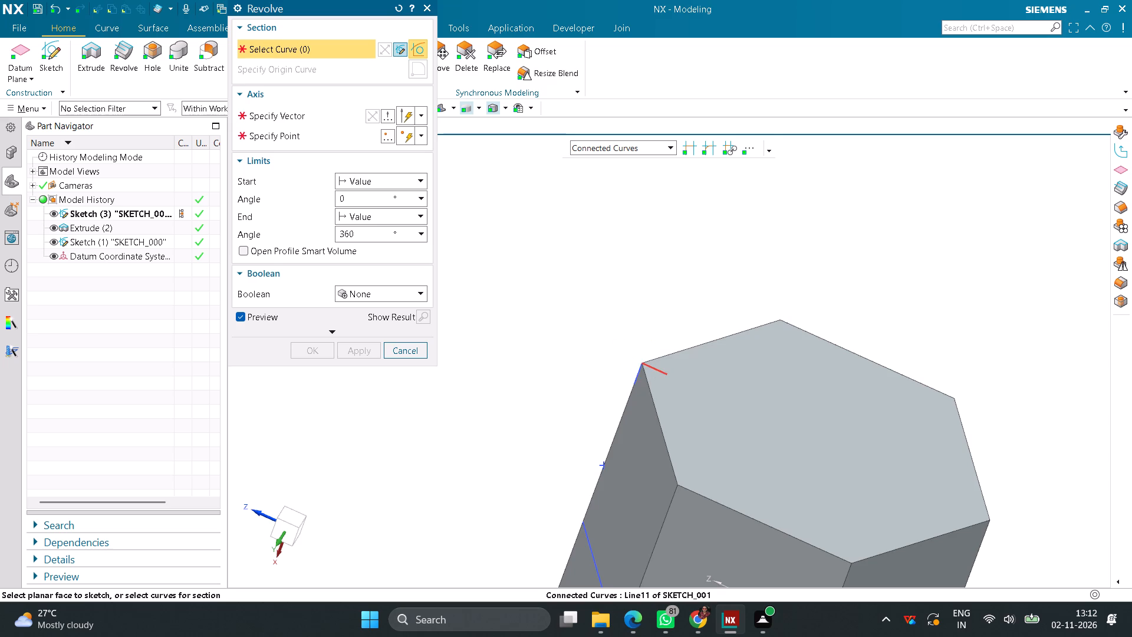
click(654, 368)
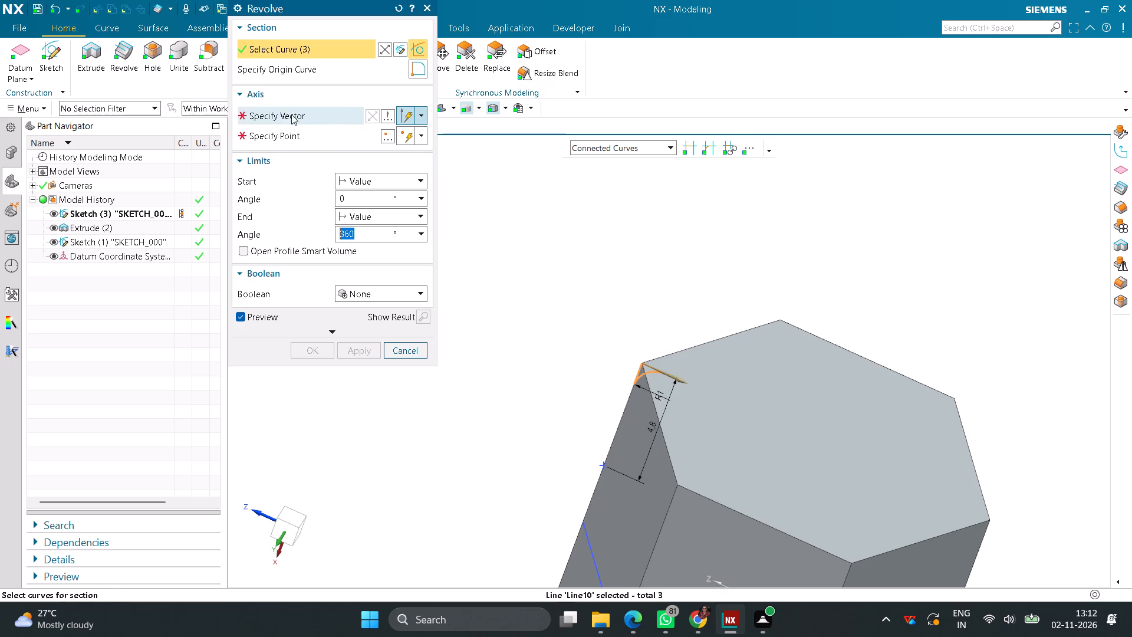
Define the revolve axis along the prism's length, passing through the origin point at X 0, Y 0, Z 0.
click(287, 110)
scroll(647, 304, down, 4)
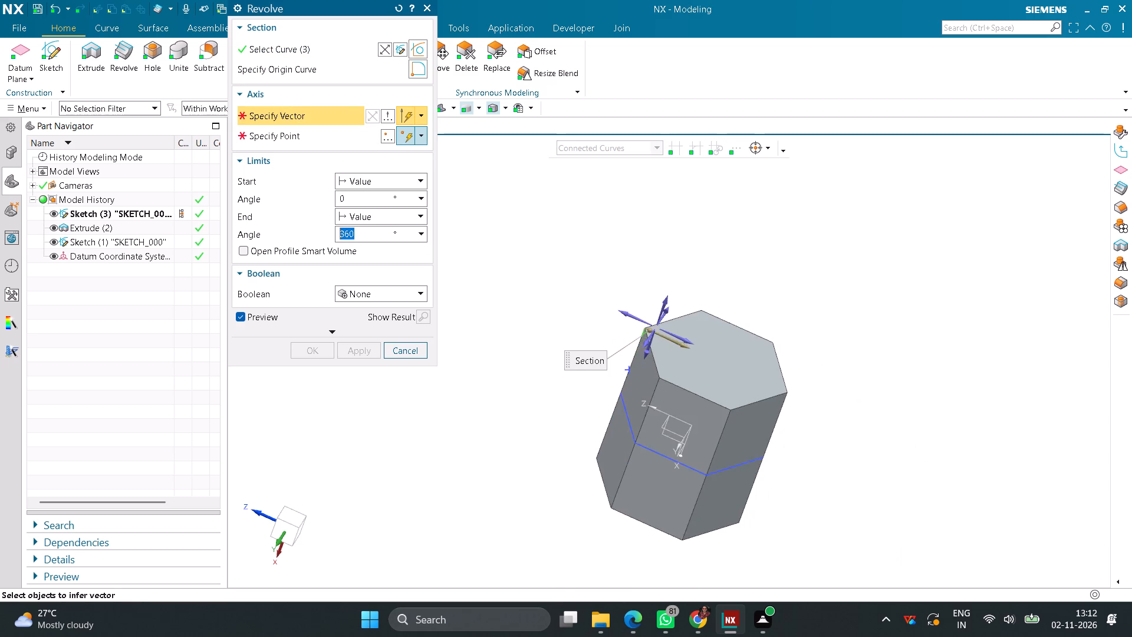
middle_drag(843, 400, 838, 390)
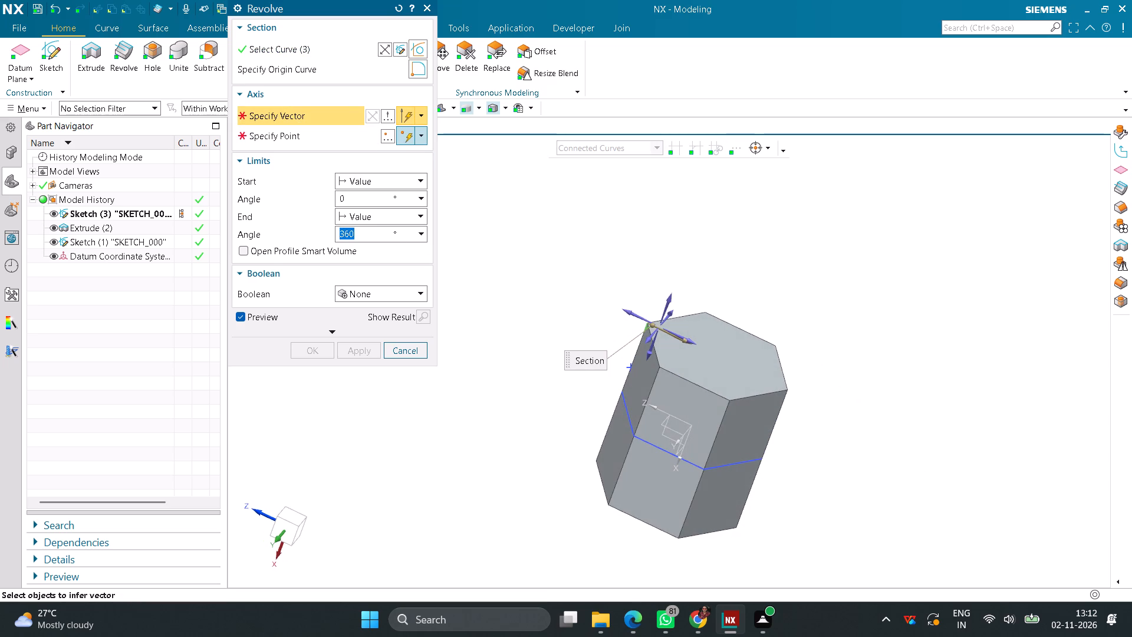
click(668, 299)
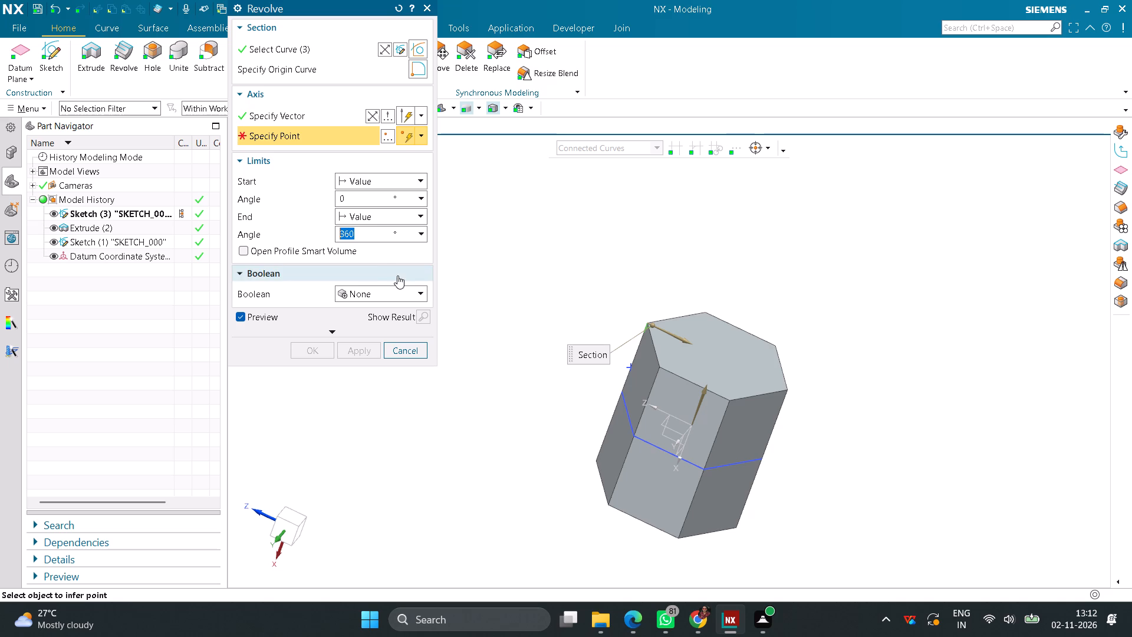
click(693, 422)
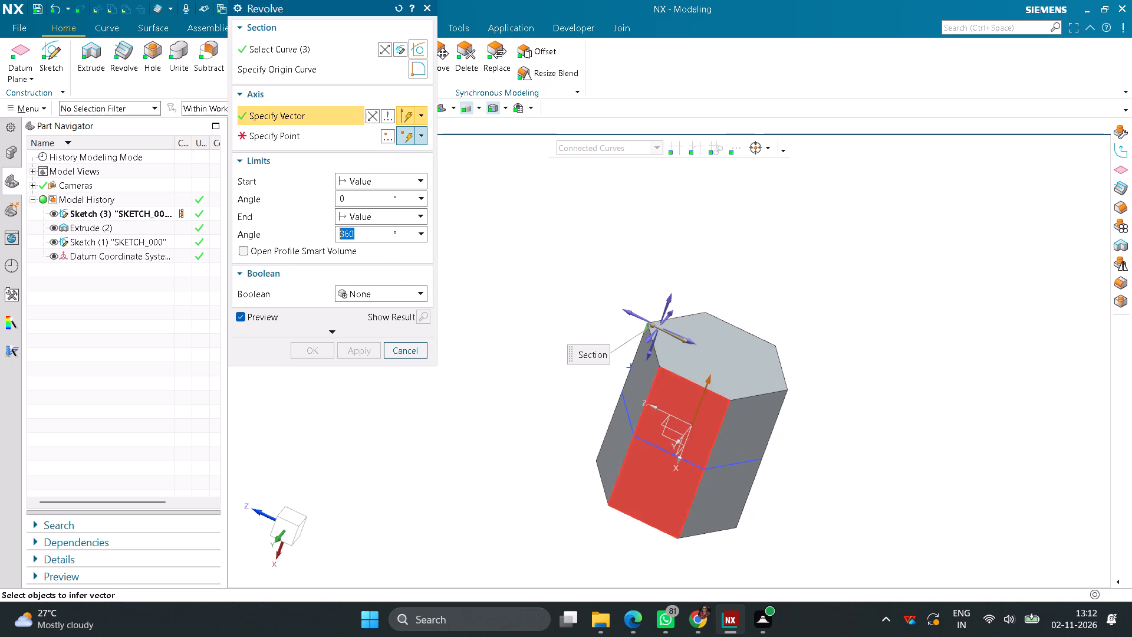
click(297, 134)
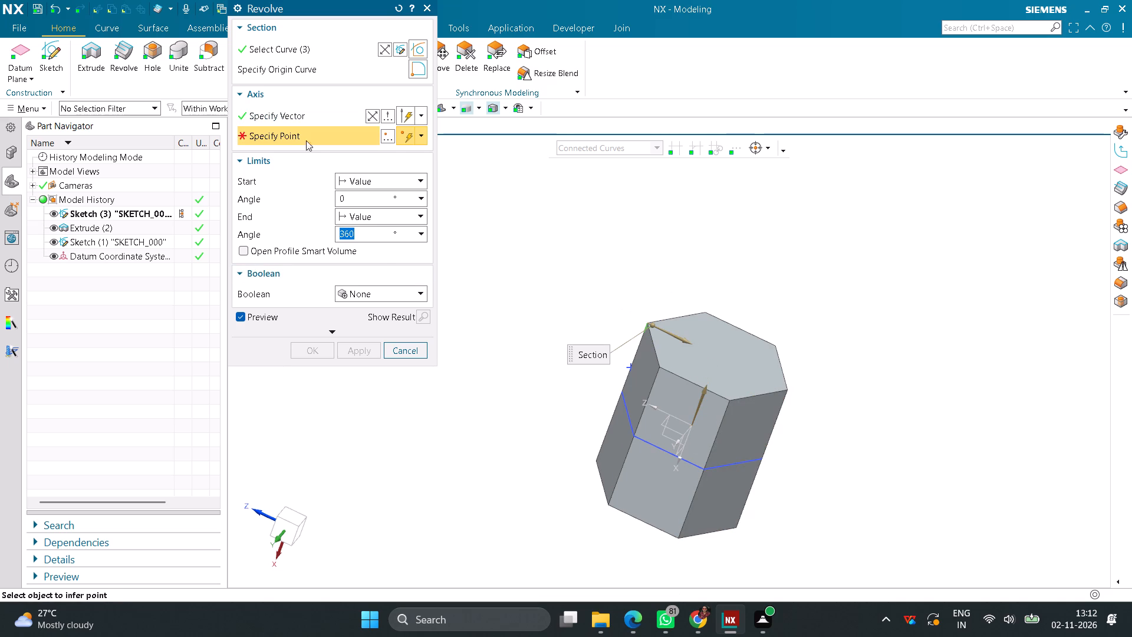
scroll(685, 423, up, 3)
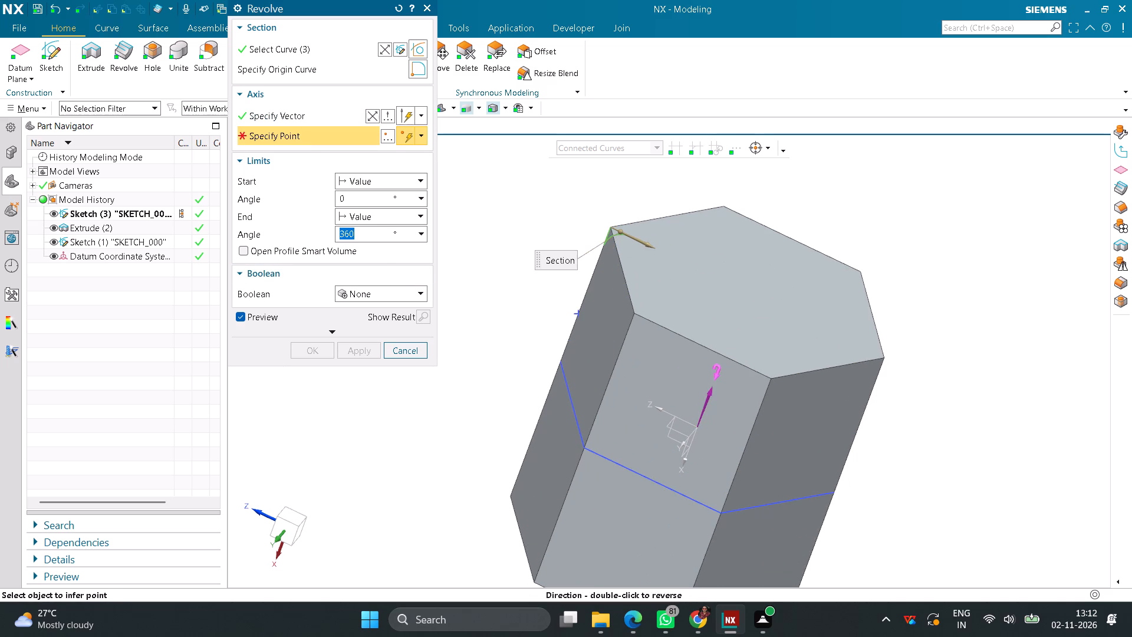
scroll(697, 427, down, 3)
middle_drag(787, 530, 768, 463)
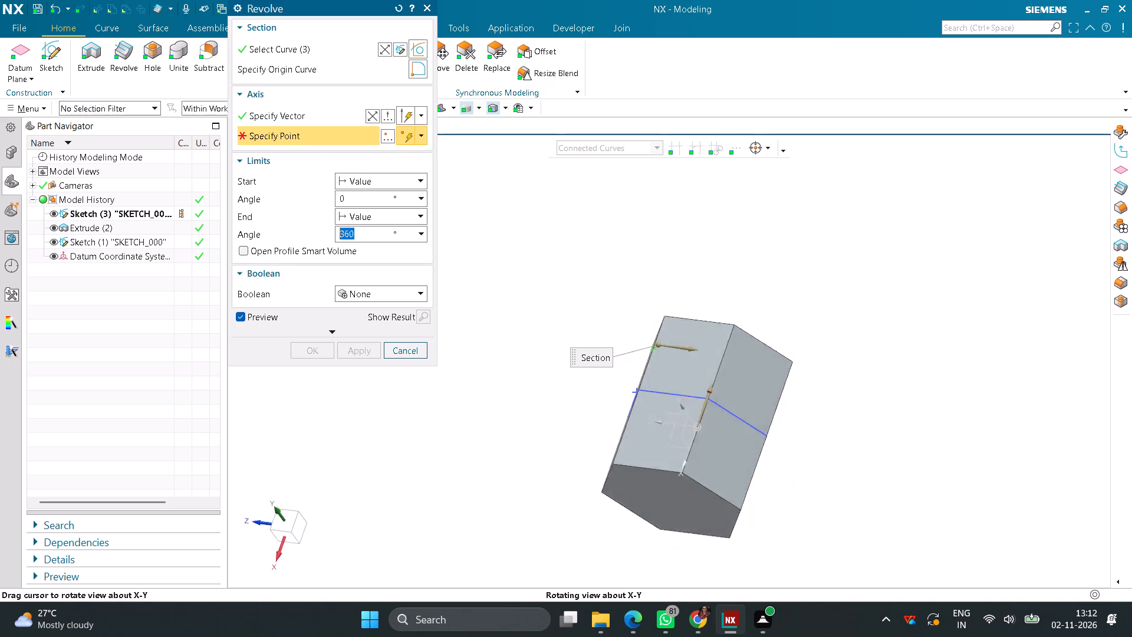
middle_drag(768, 463, 792, 419)
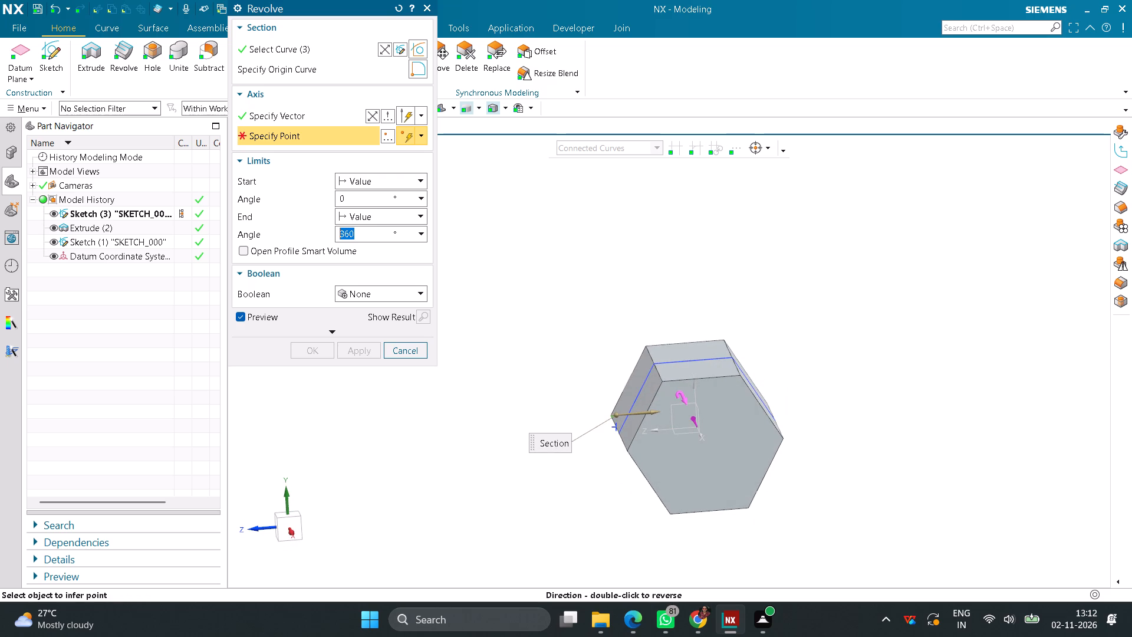
scroll(699, 429, up, 11)
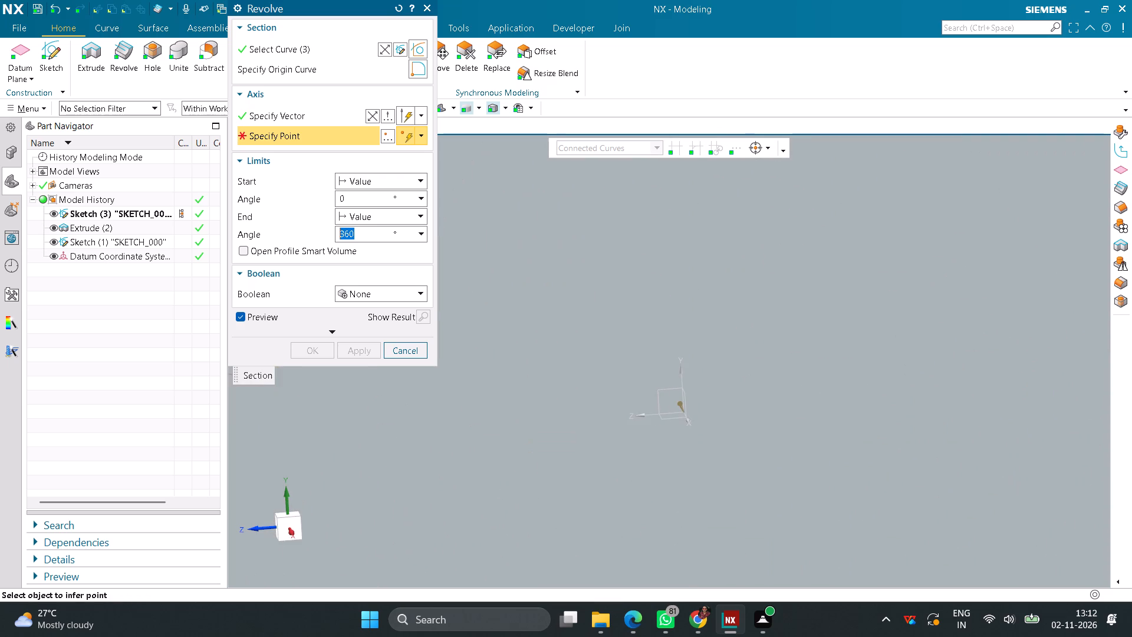
scroll(687, 423, up, 3)
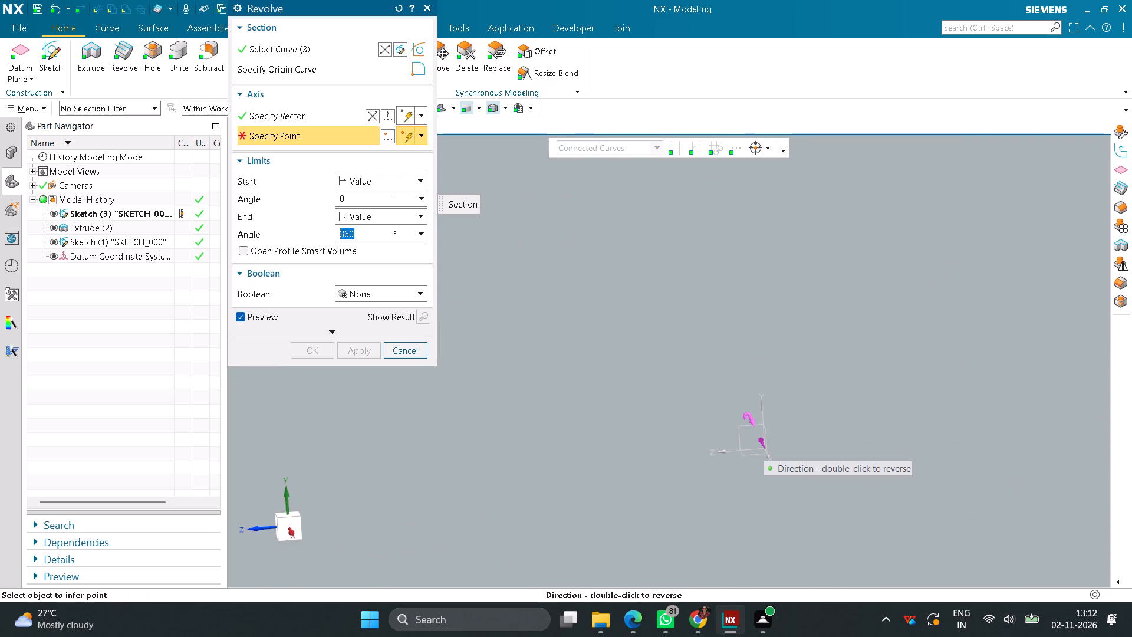
middle_drag(764, 448, 772, 462)
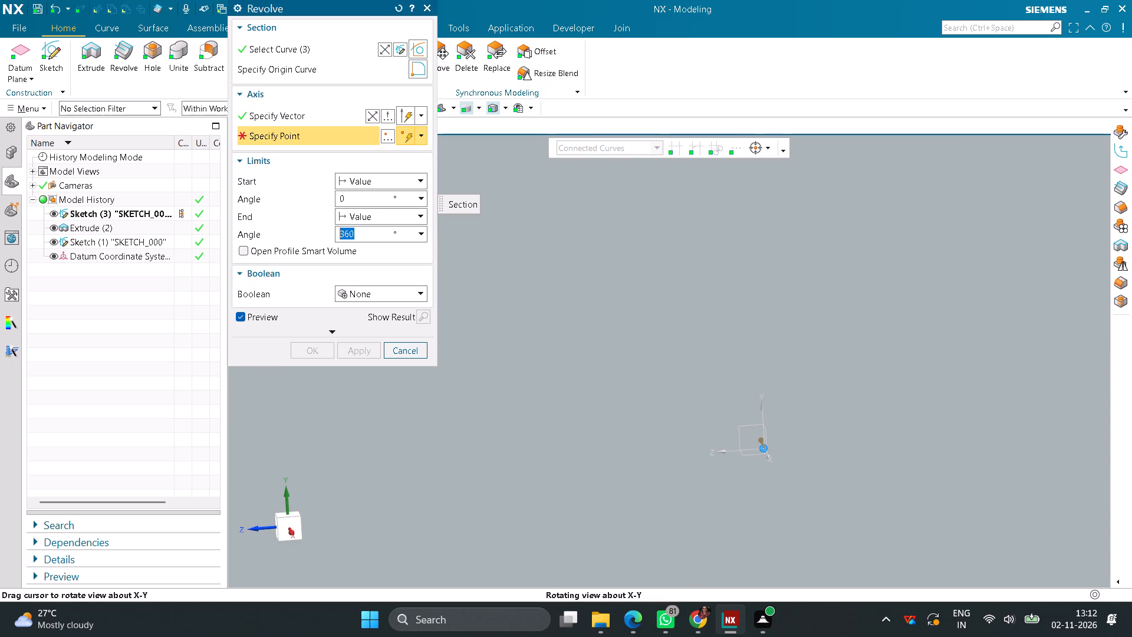
middle_drag(772, 462, 776, 467)
scroll(763, 444, down, 10)
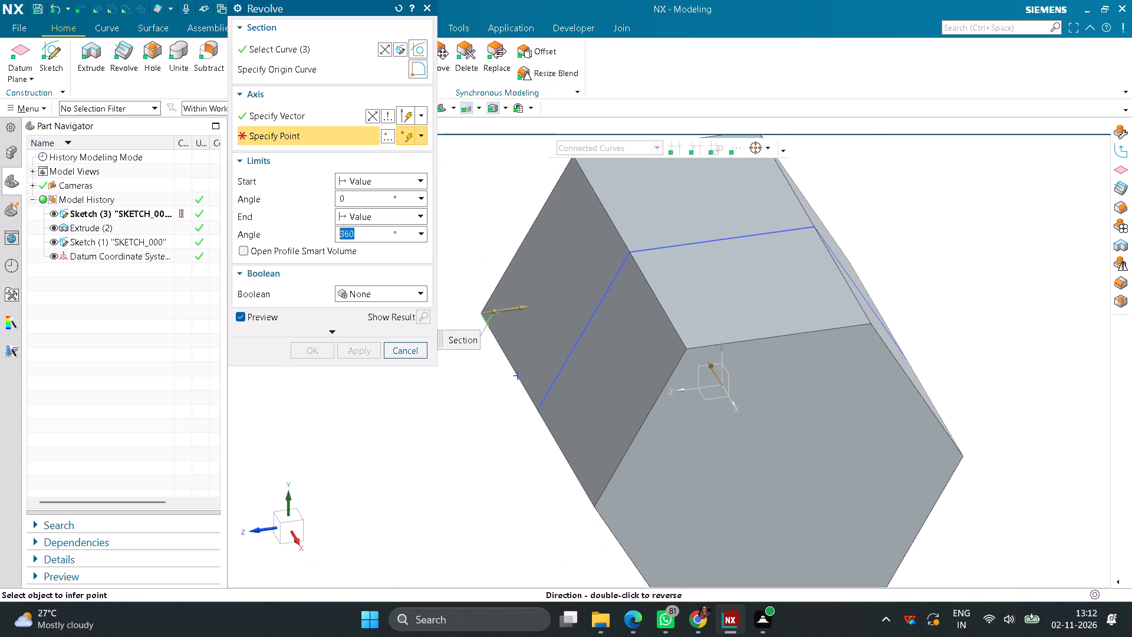
click(385, 135)
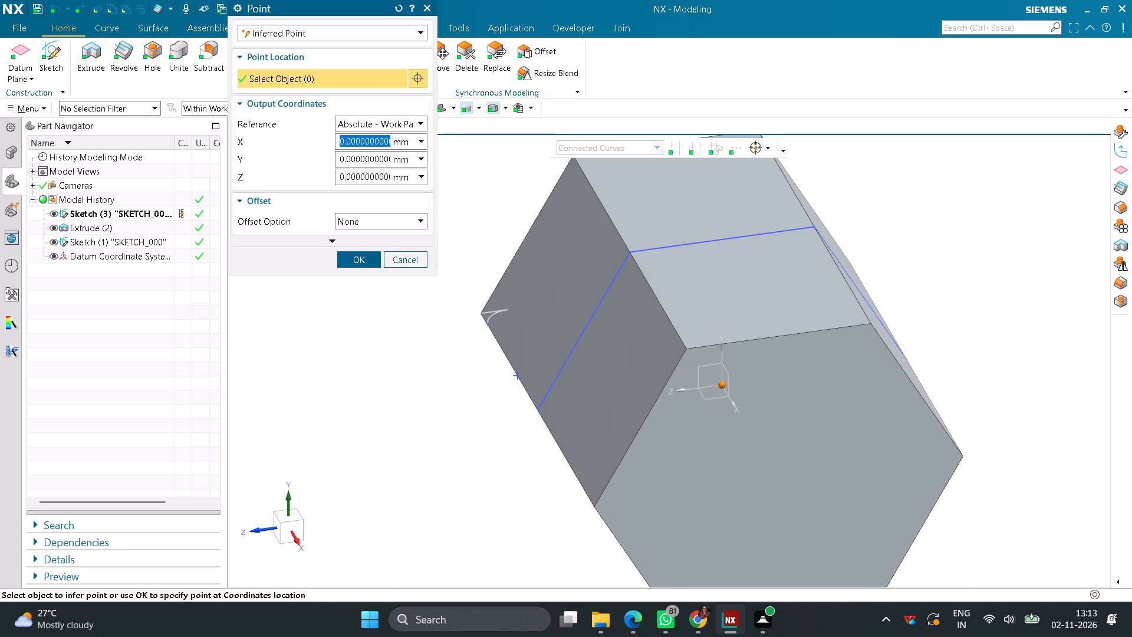
click(373, 255)
Complete the 360° revolve as a Subtract from the hexagonal prism to round its end corners.
scroll(536, 321, down, 4)
middle_drag(793, 295, 726, 359)
click(420, 291)
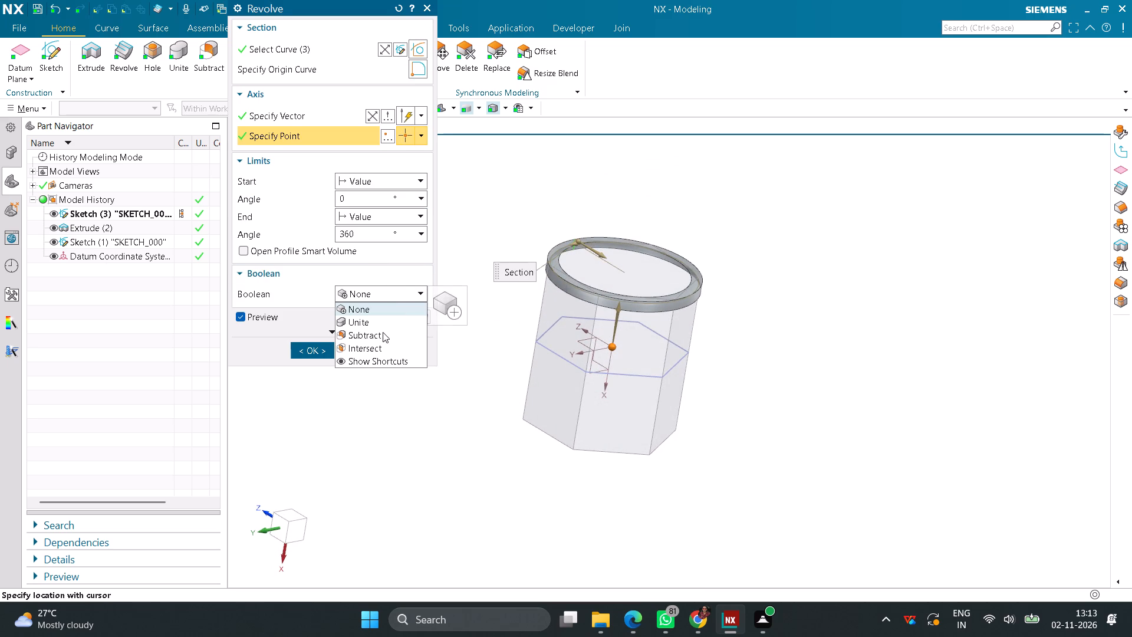
click(376, 332)
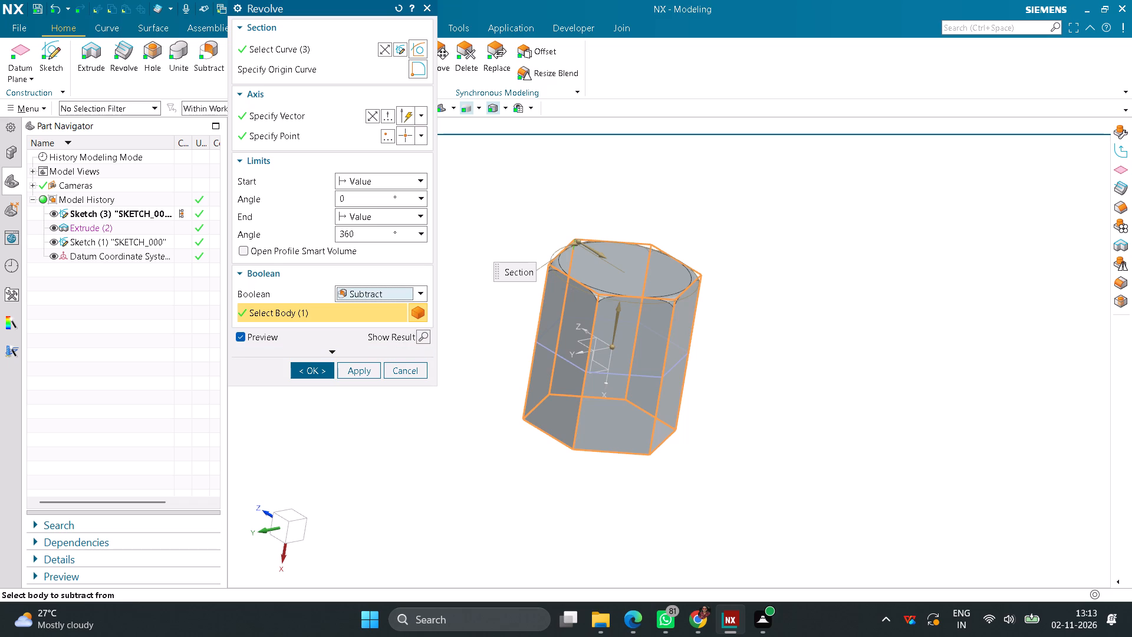
scroll(676, 282, up, 6)
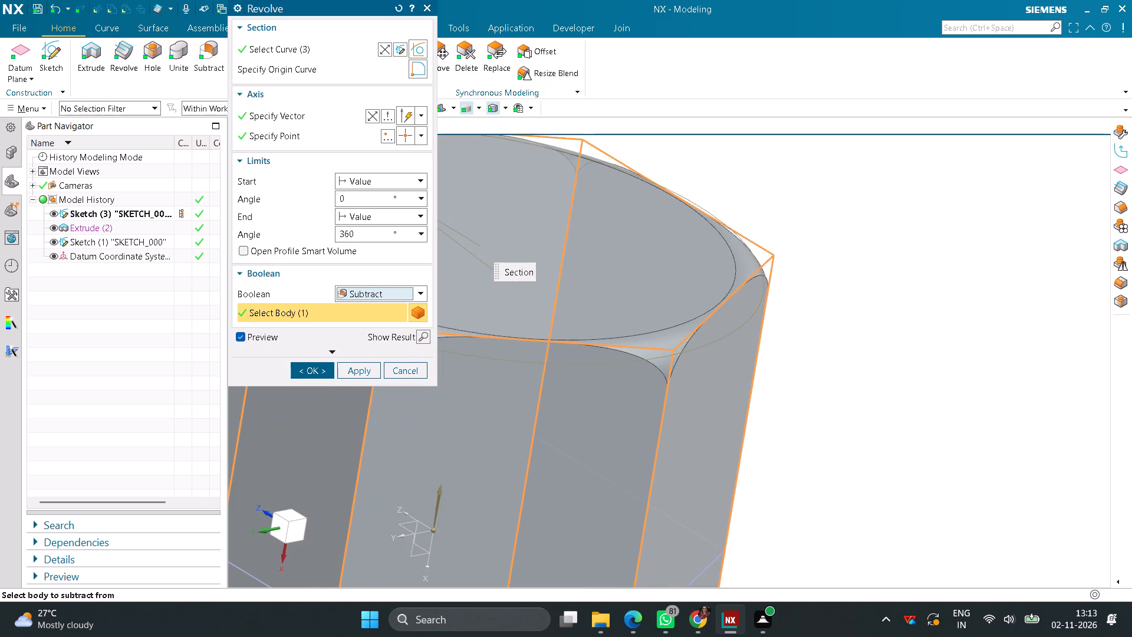
scroll(676, 282, down, 3)
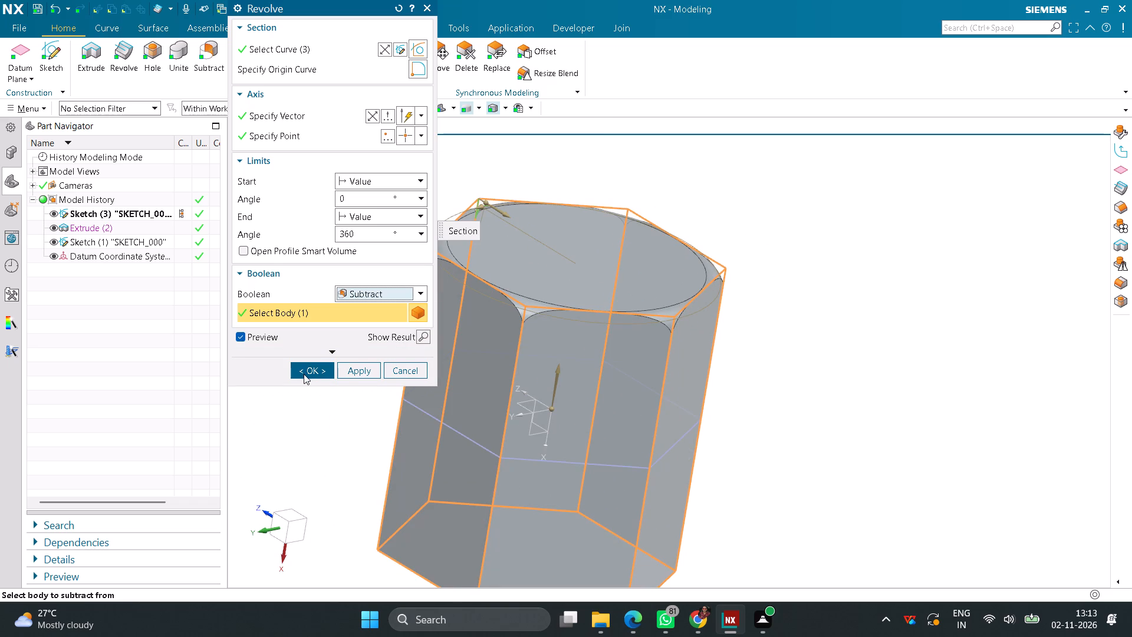
click(305, 371)
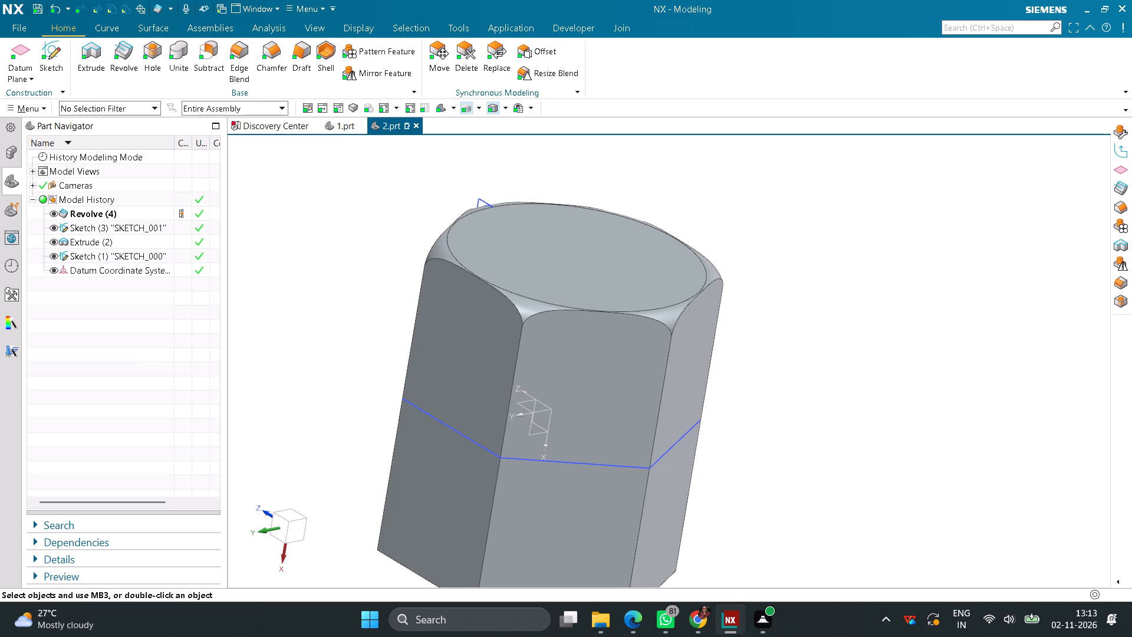
Mirror the revolved corner cut about the YZ plane of the datum coordinate system onto the prism's opposite end.
click(385, 77)
click(88, 212)
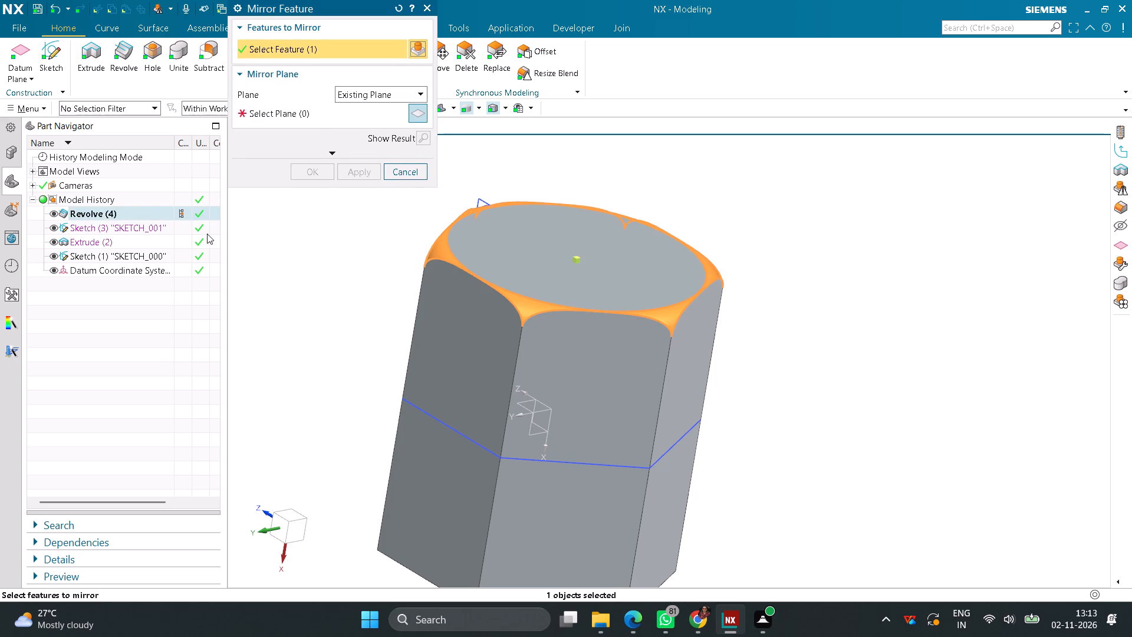
click(284, 119)
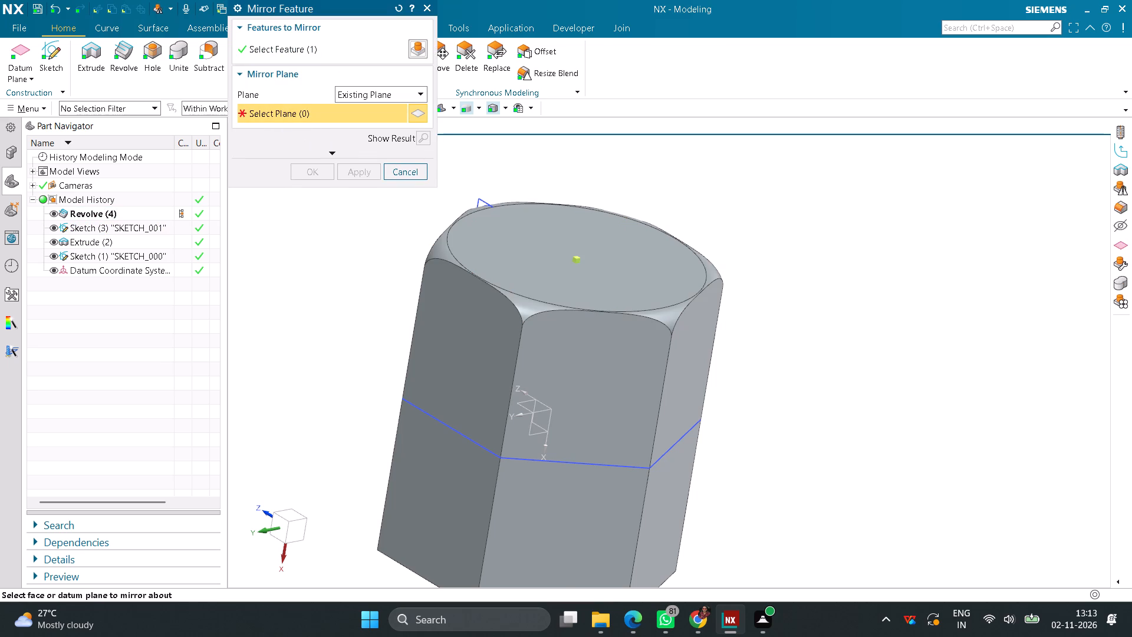
click(525, 408)
scroll(531, 414, down, 3)
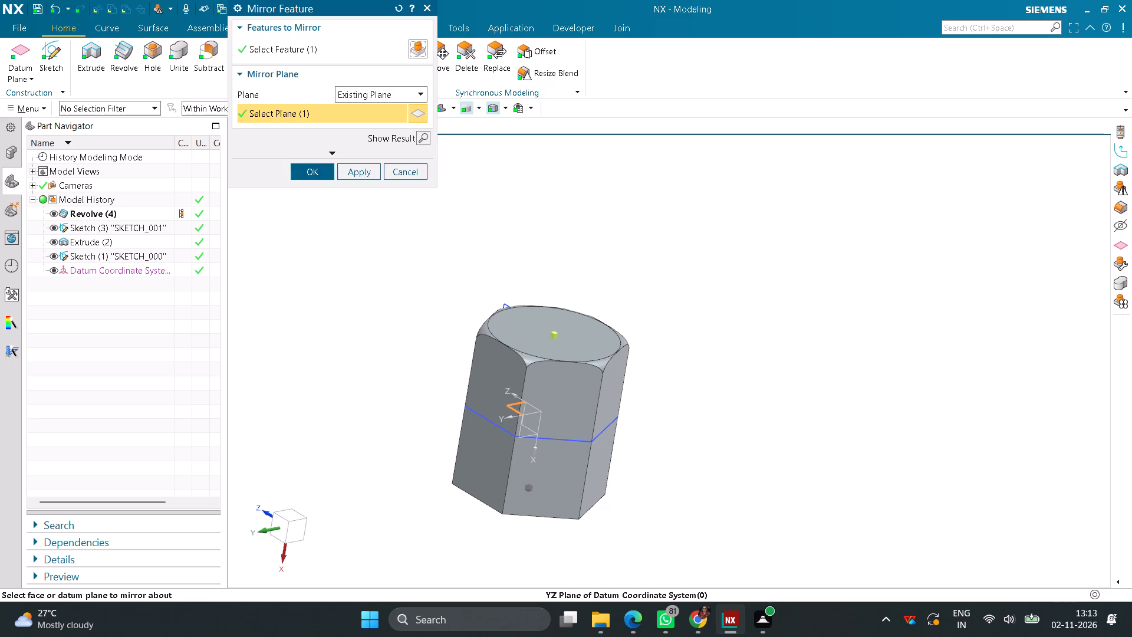
click(316, 175)
On the flat round face at the prism's mirrored end, sketch a 10 mm diameter circle centred on the origin.
middle_drag(727, 467, 697, 405)
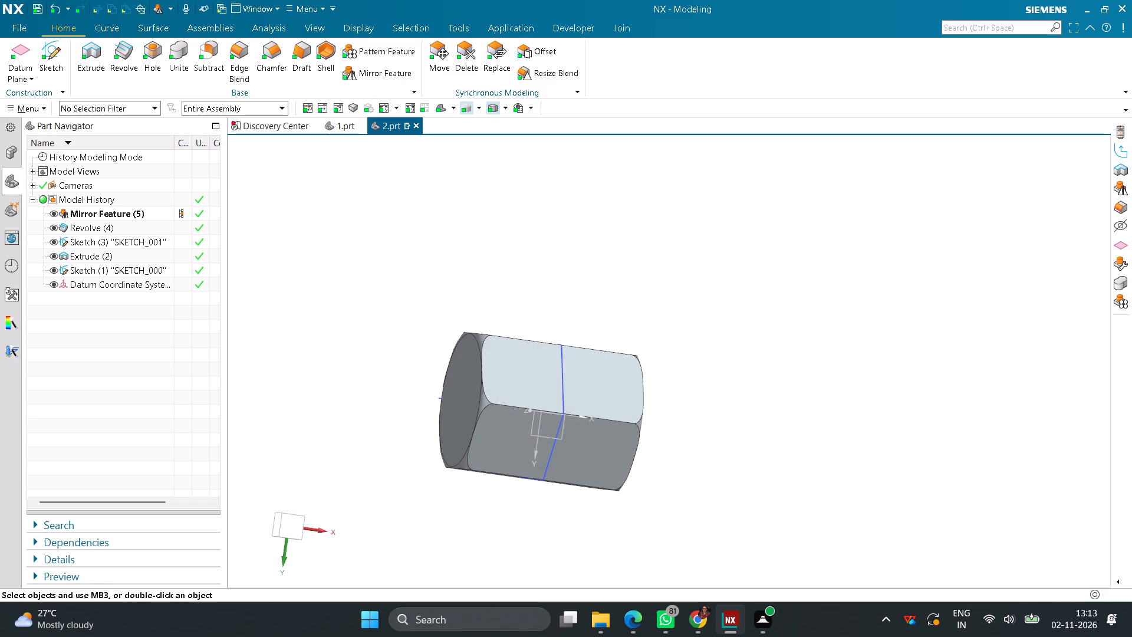
click(62, 58)
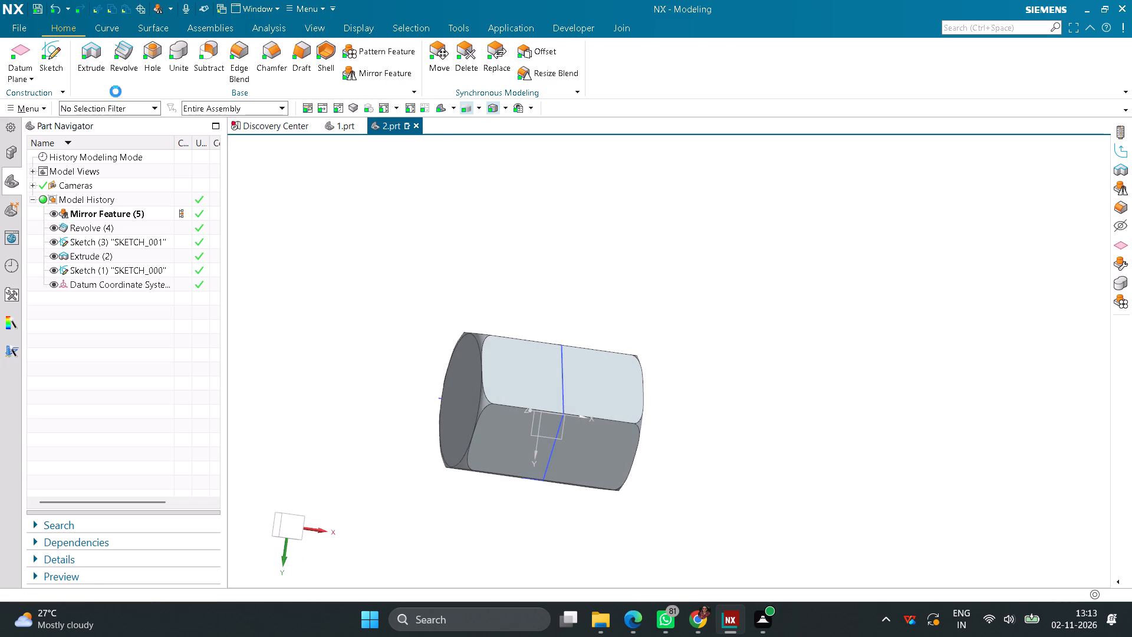
middle_drag(756, 423, 707, 423)
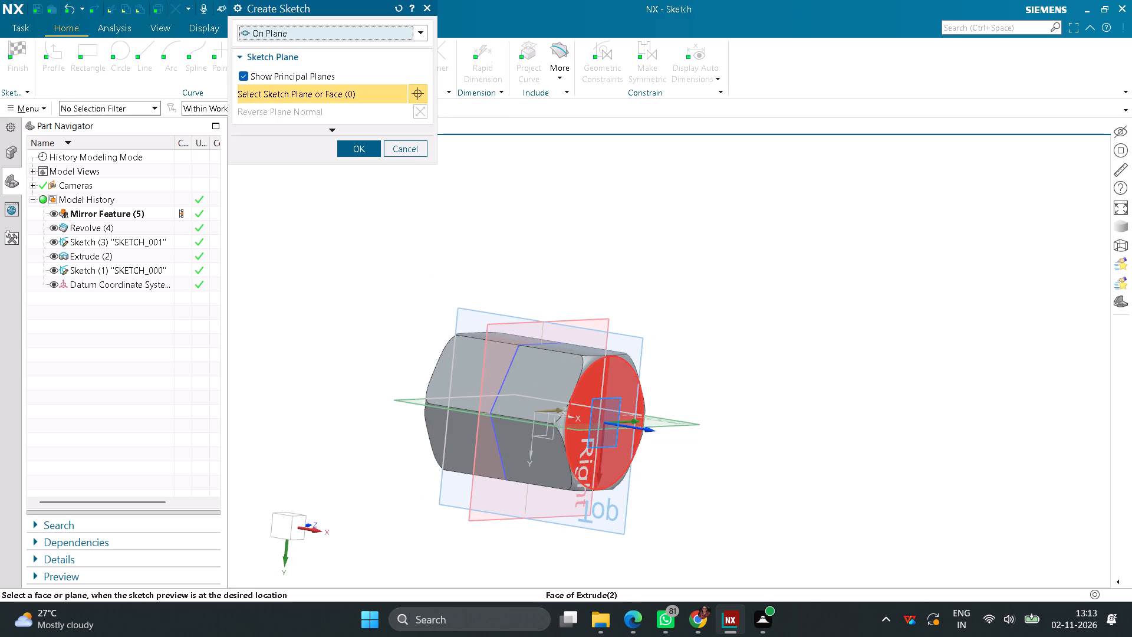
click(614, 400)
click(361, 155)
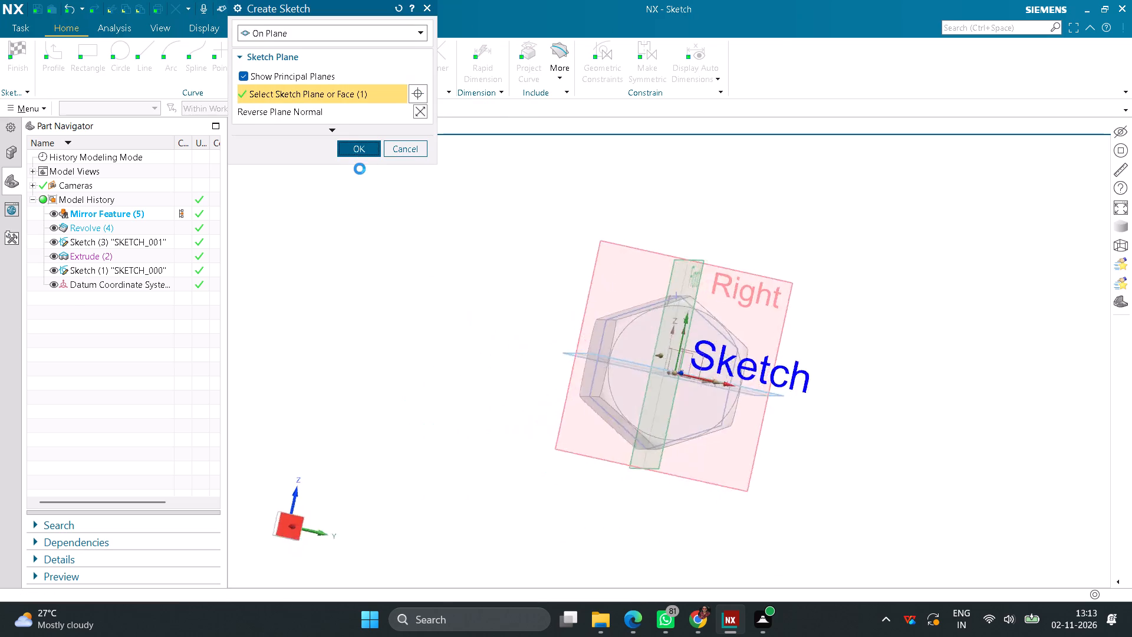
click(116, 51)
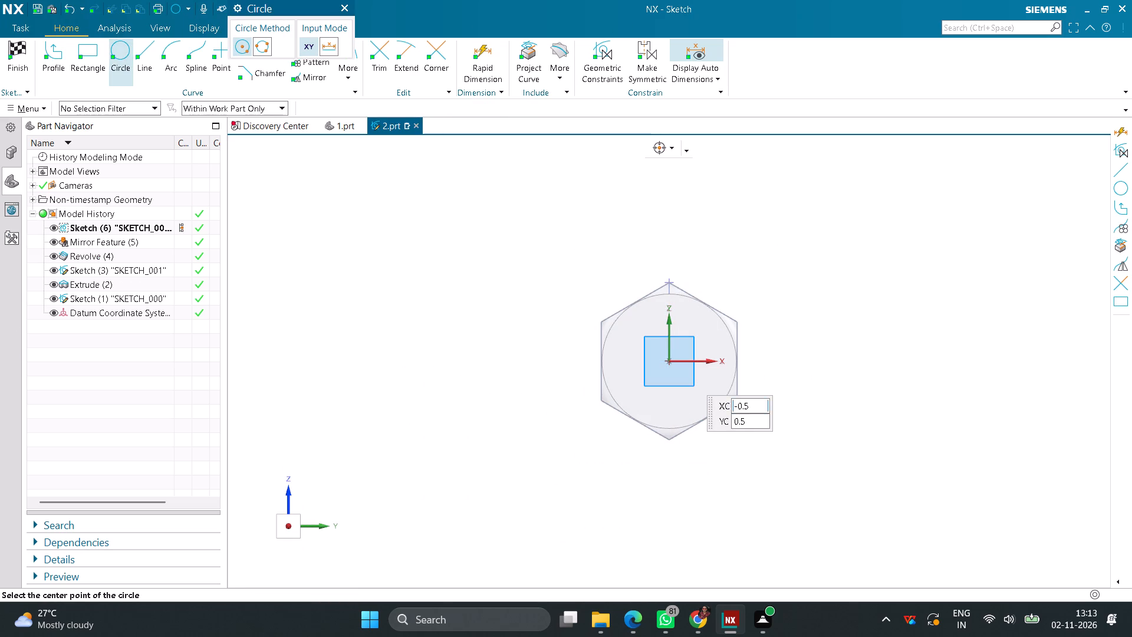
drag(666, 363, 684, 359)
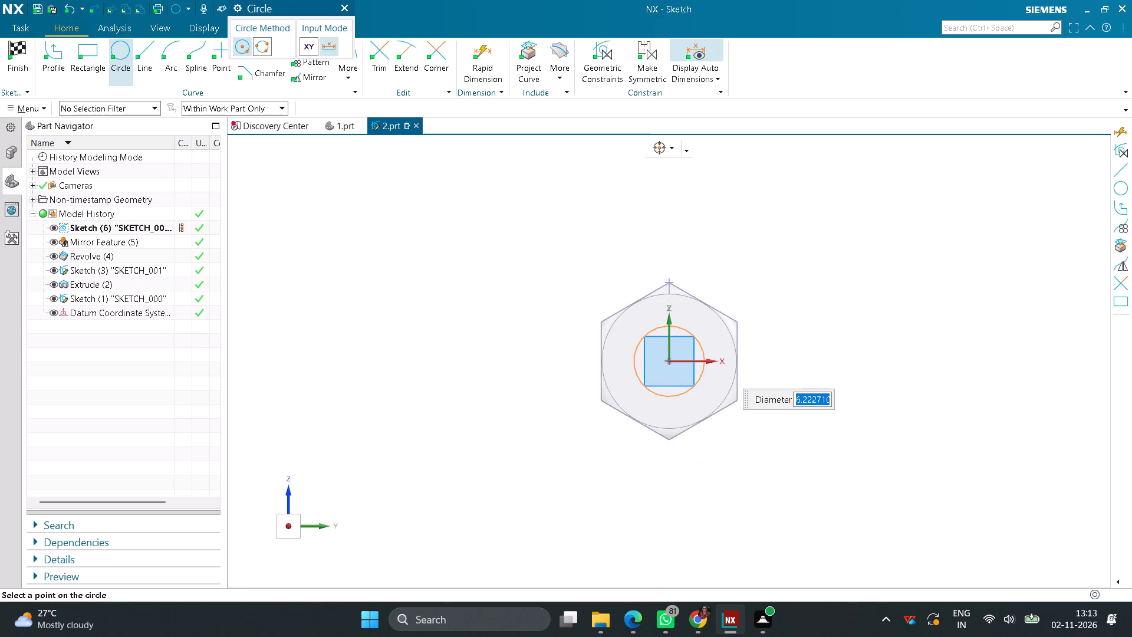
text(10)
key(Return)
middle_click(464, 272)
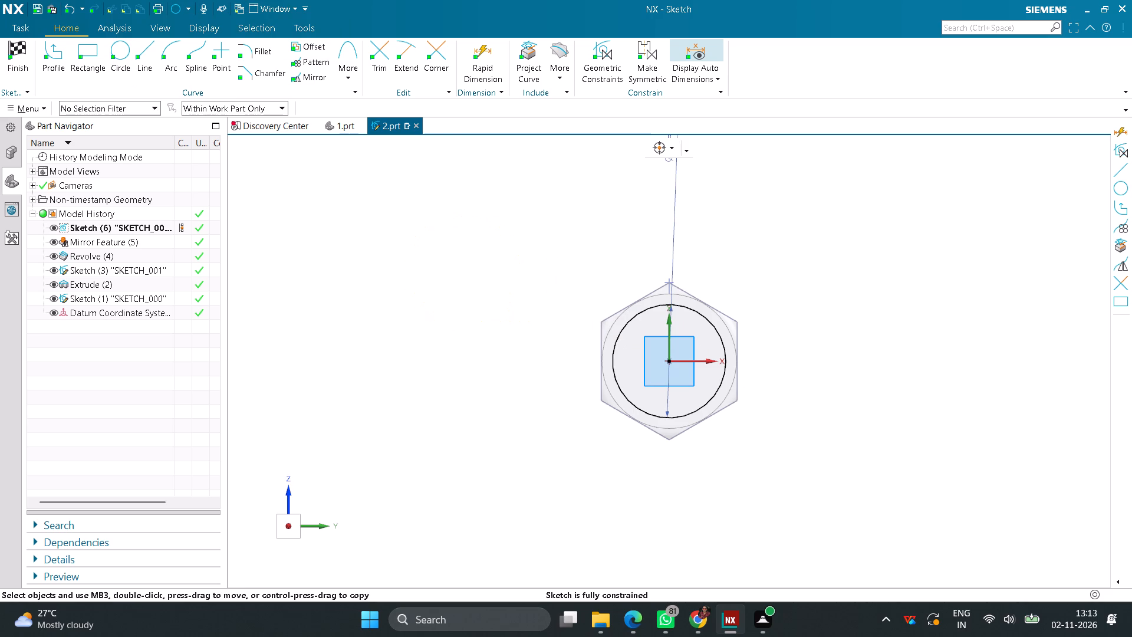
Finish the sketch and extrude the 10 mm end-face circle 25 mm outward as a shank united with the hexagonal prism.
click(20, 44)
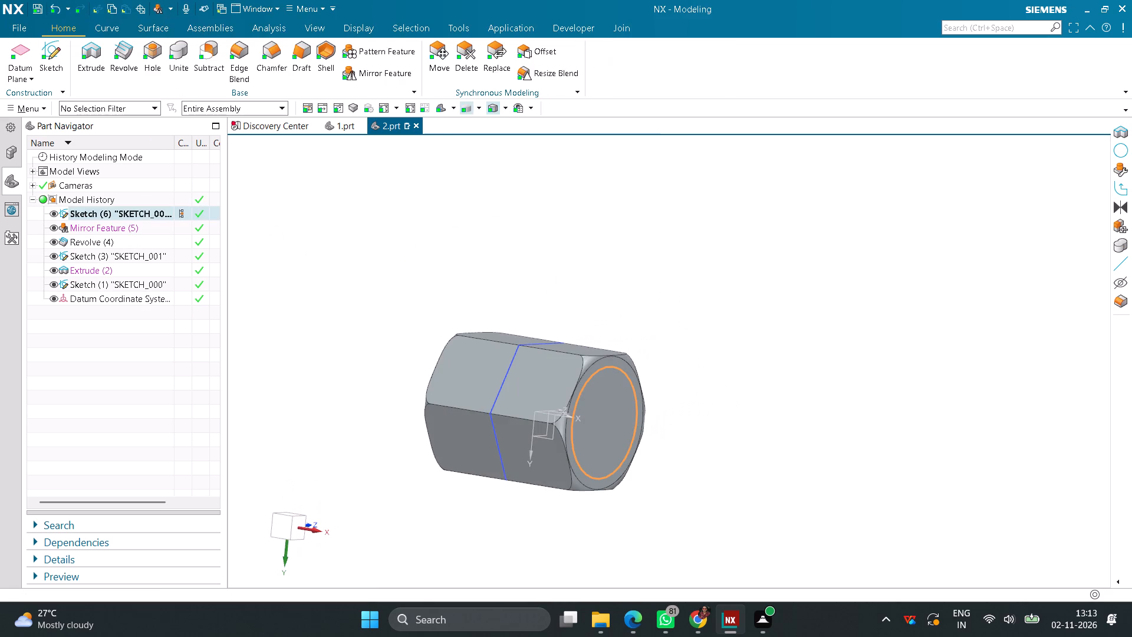
click(91, 52)
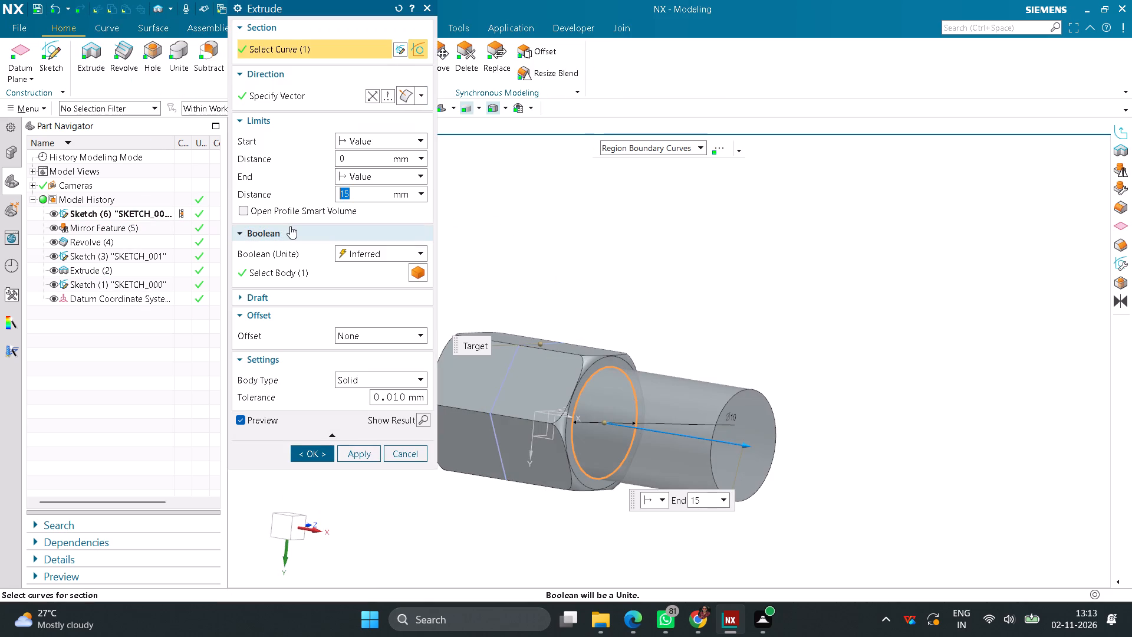
text(25)
key(Return)
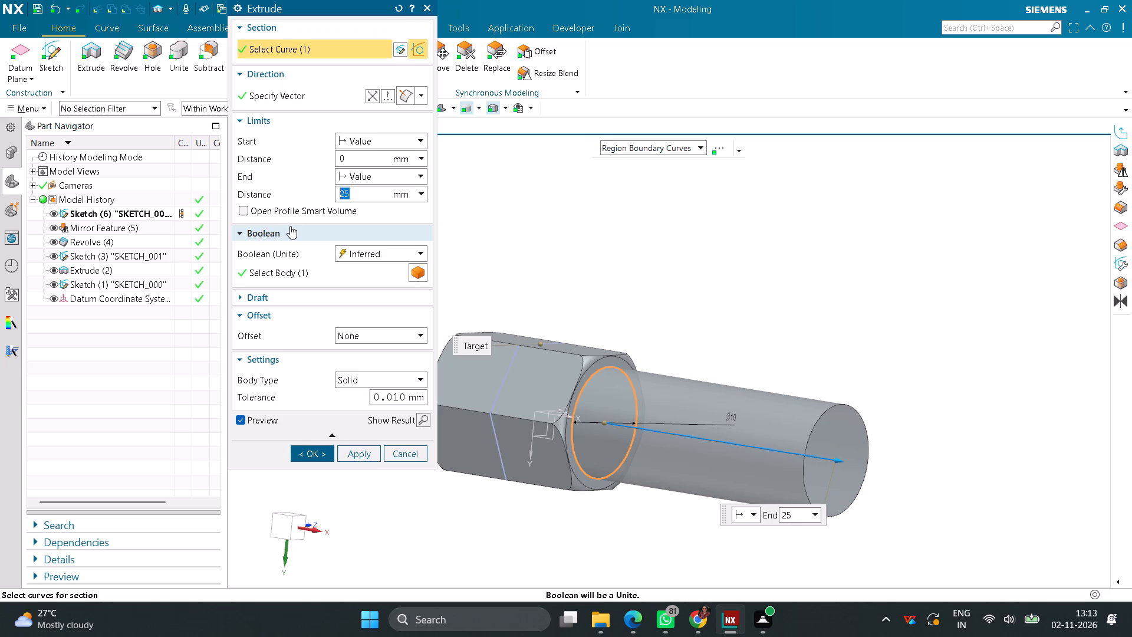
click(311, 459)
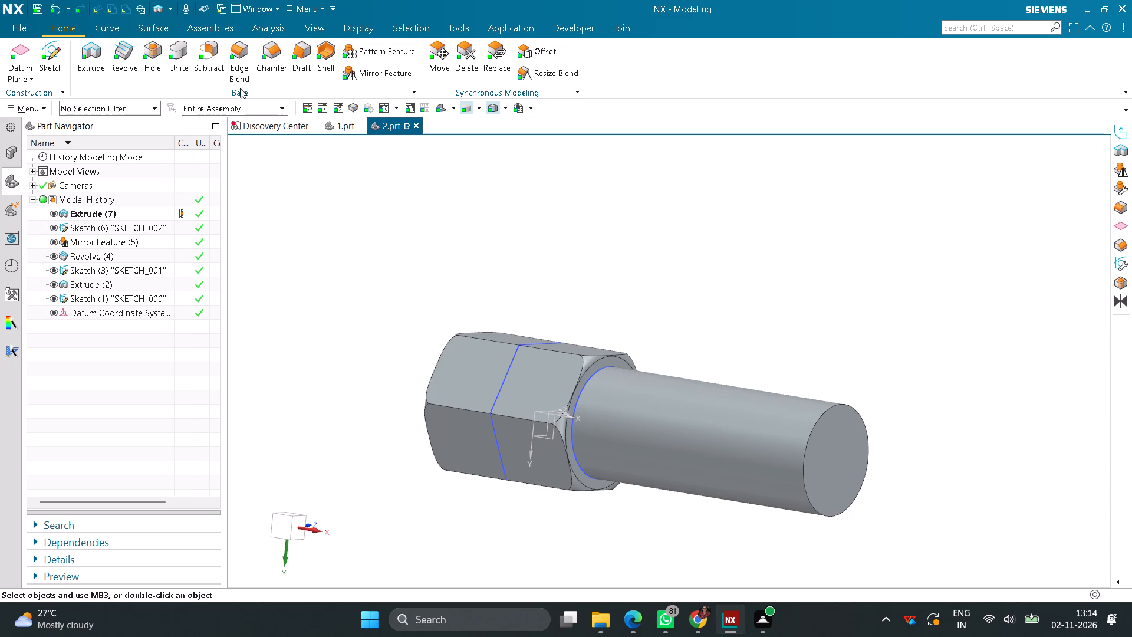
Apply a 1 mm radius edge blend to the edge where the cylindrical shank meets the hexagonal head.
click(246, 52)
scroll(604, 385, up, 4)
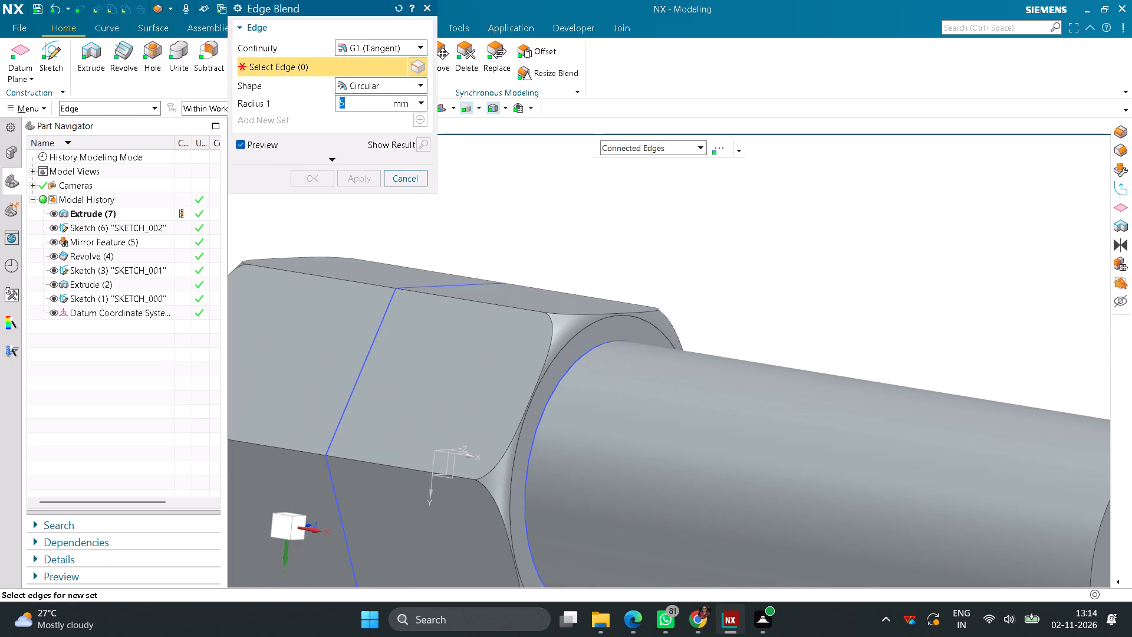
click(571, 368)
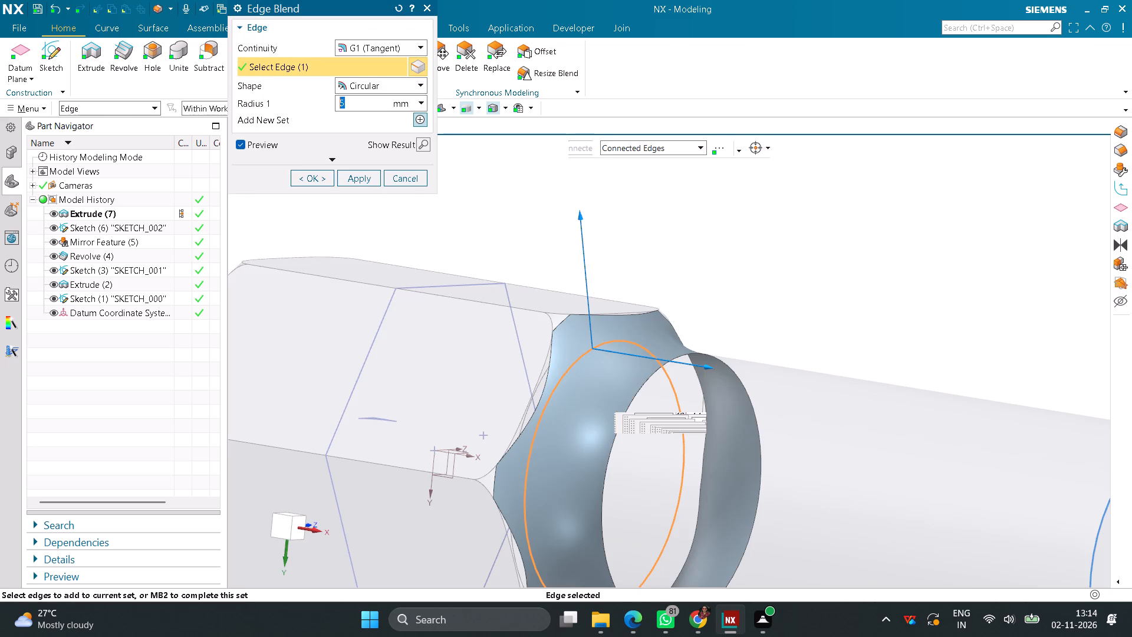
key(1)
key(Return)
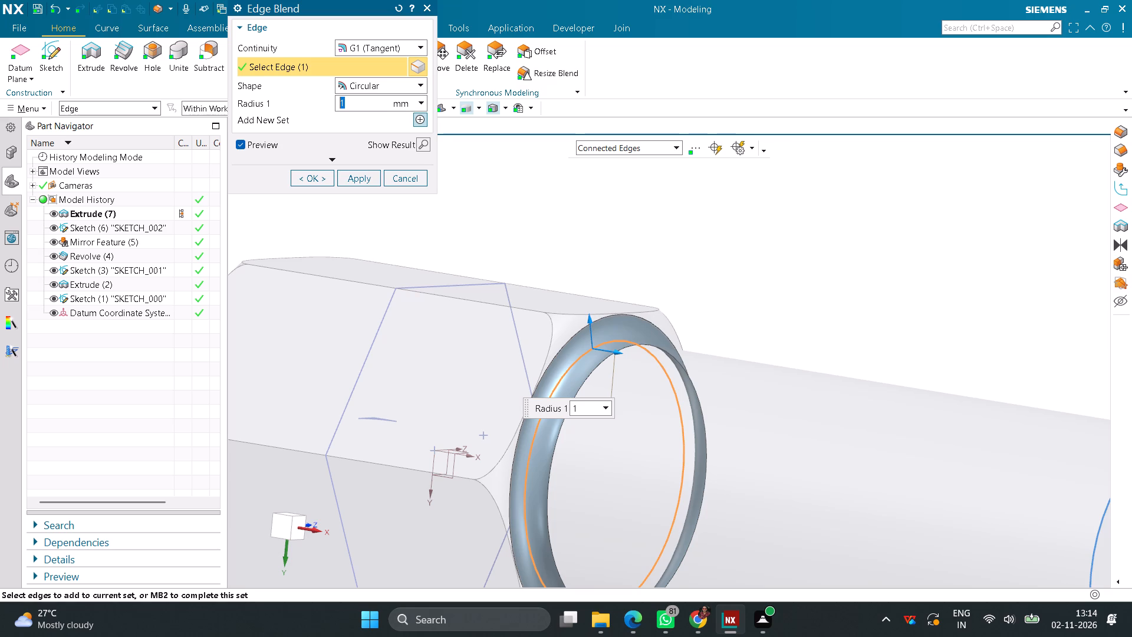
click(312, 184)
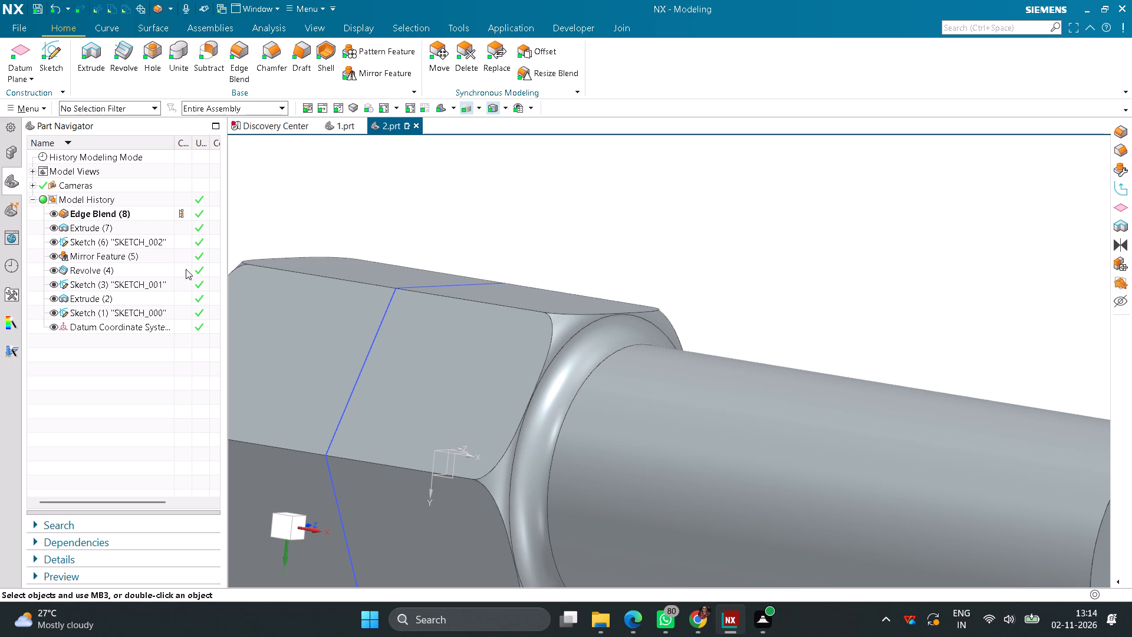
Chamfer the circular edge at the shank's free end with a 0.88 mm distance at 45°.
scroll(651, 264, down, 4)
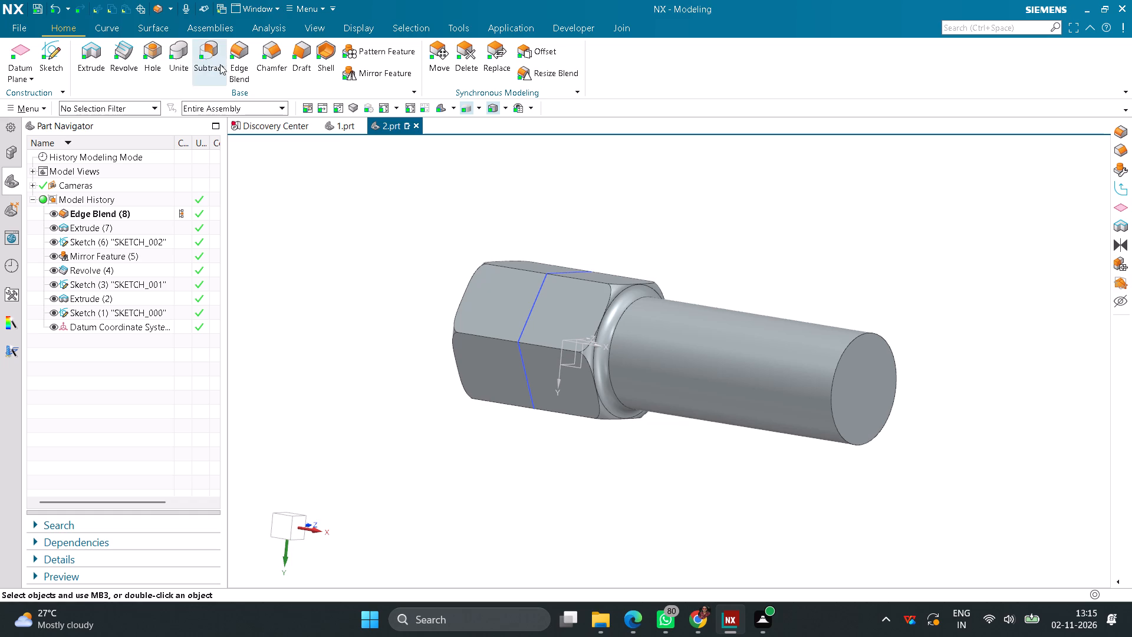
click(264, 55)
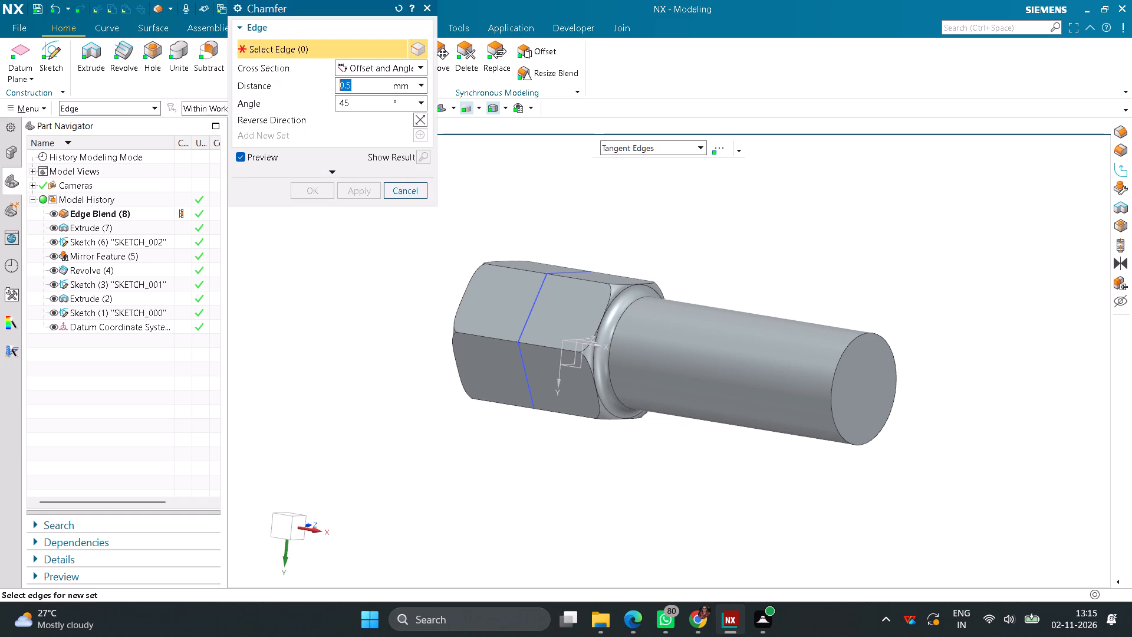
click(844, 356)
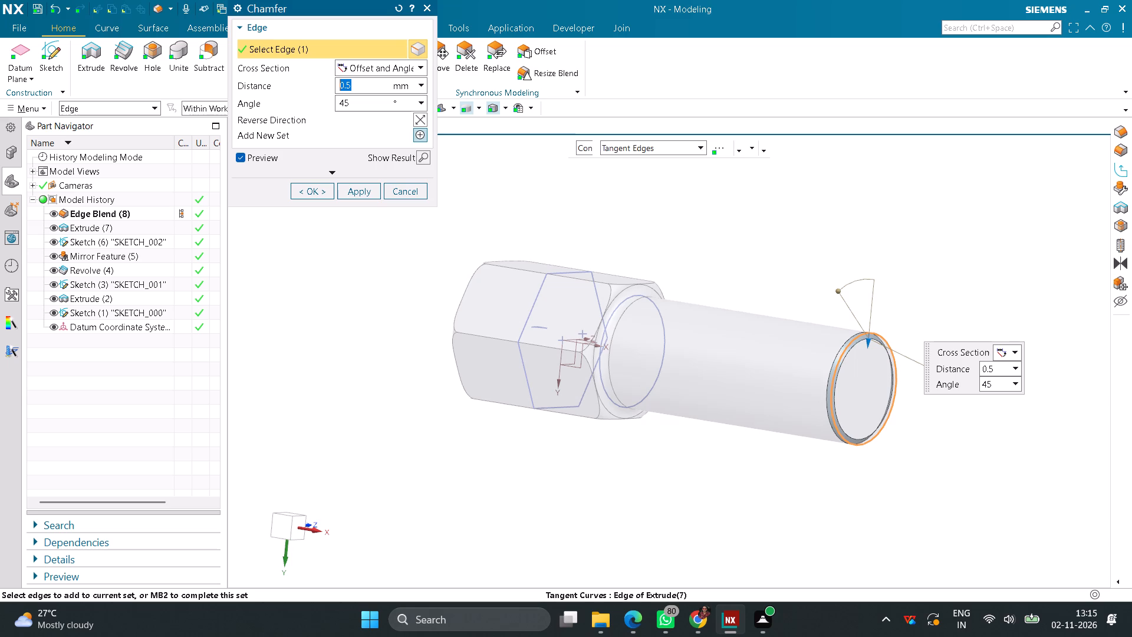
text(0.88)
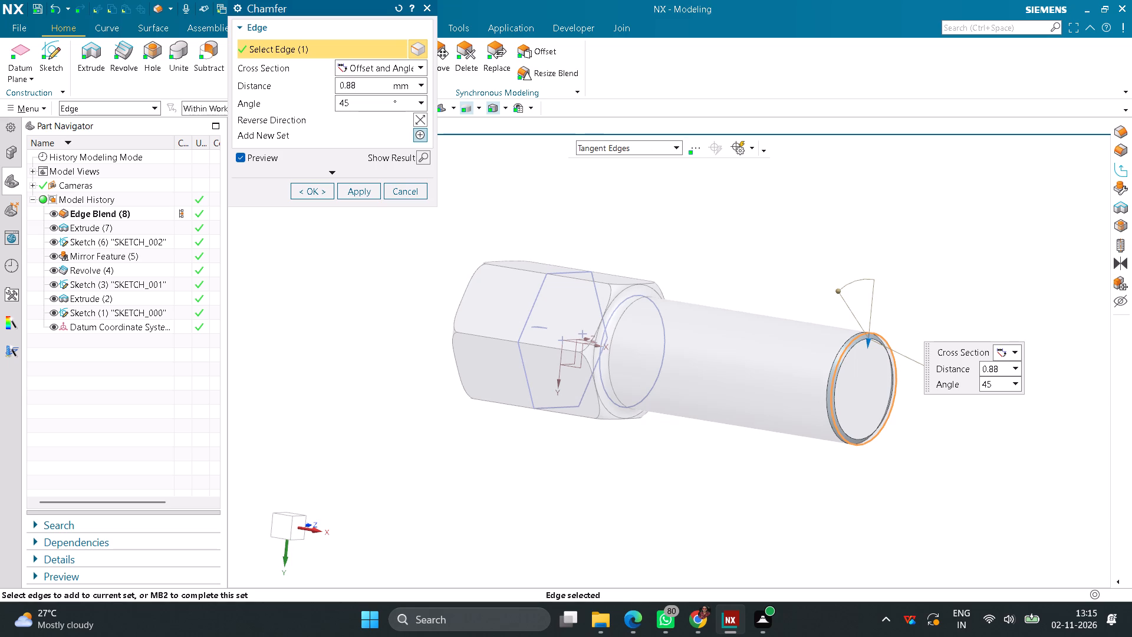
key(Return)
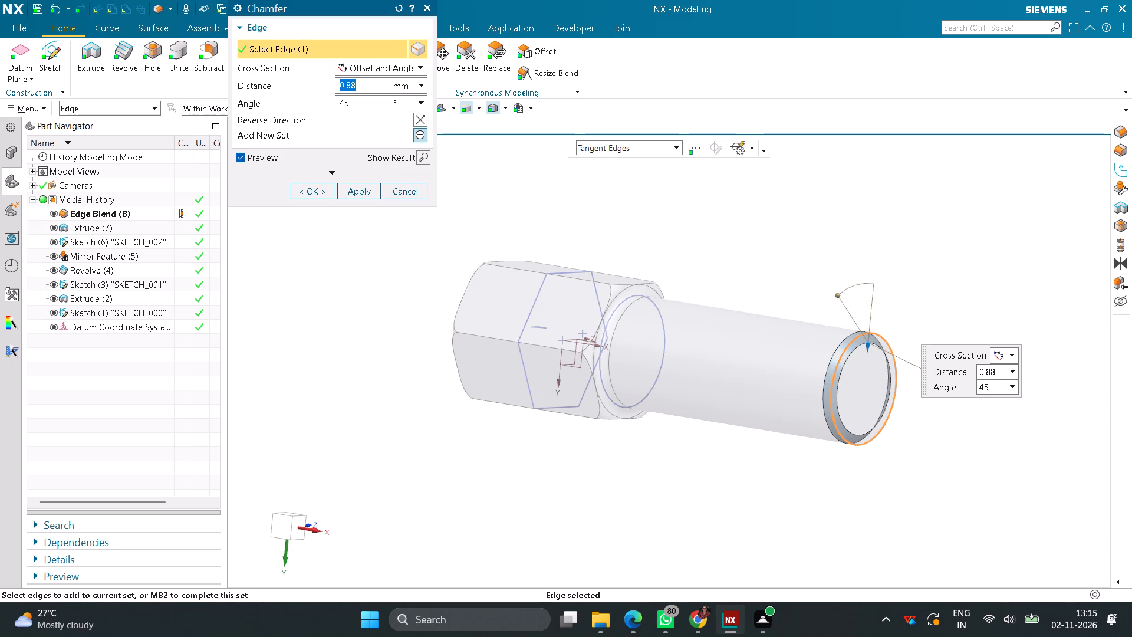
click(307, 183)
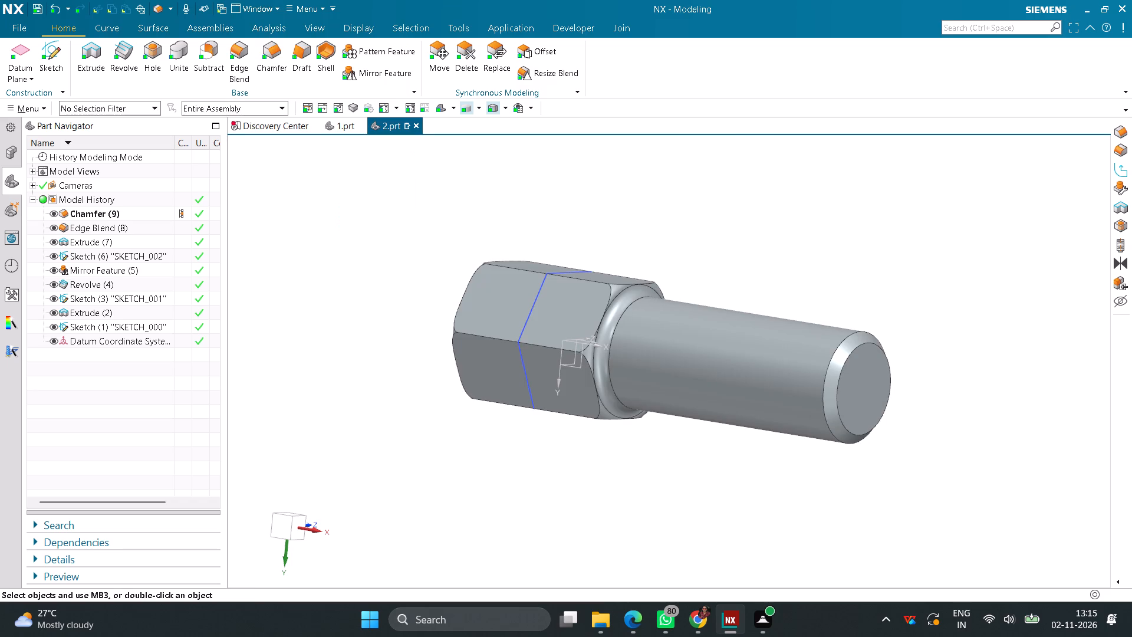
Set up a detailed thread on the shank's cylindrical face, trying size M12 x 1.75 before settling on M10 x 1.5.
click(41, 104)
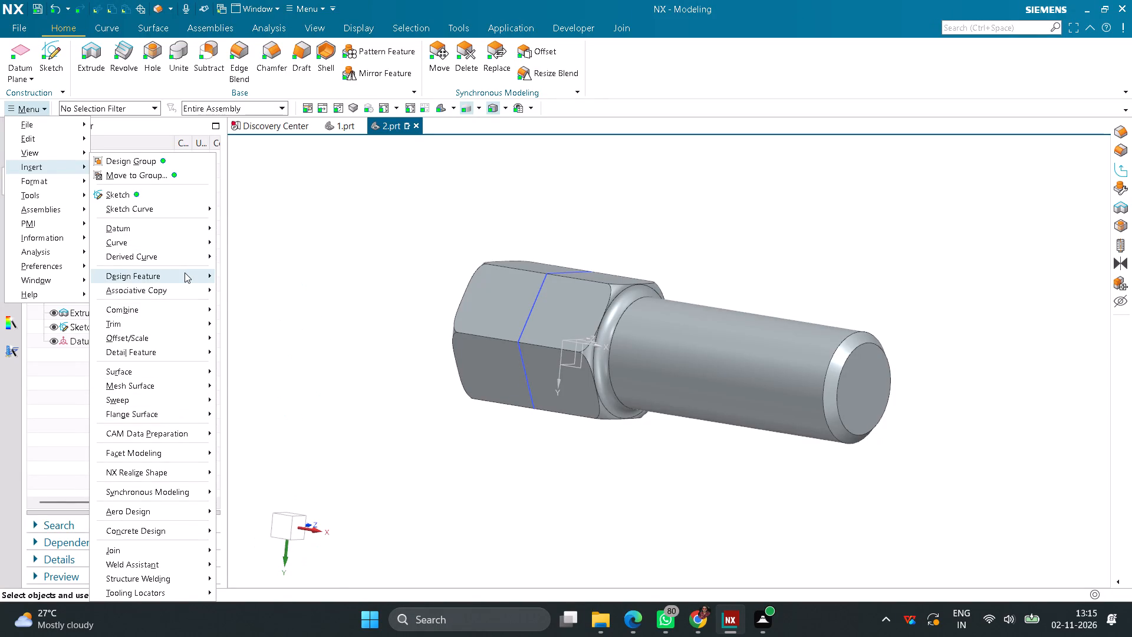
click(246, 518)
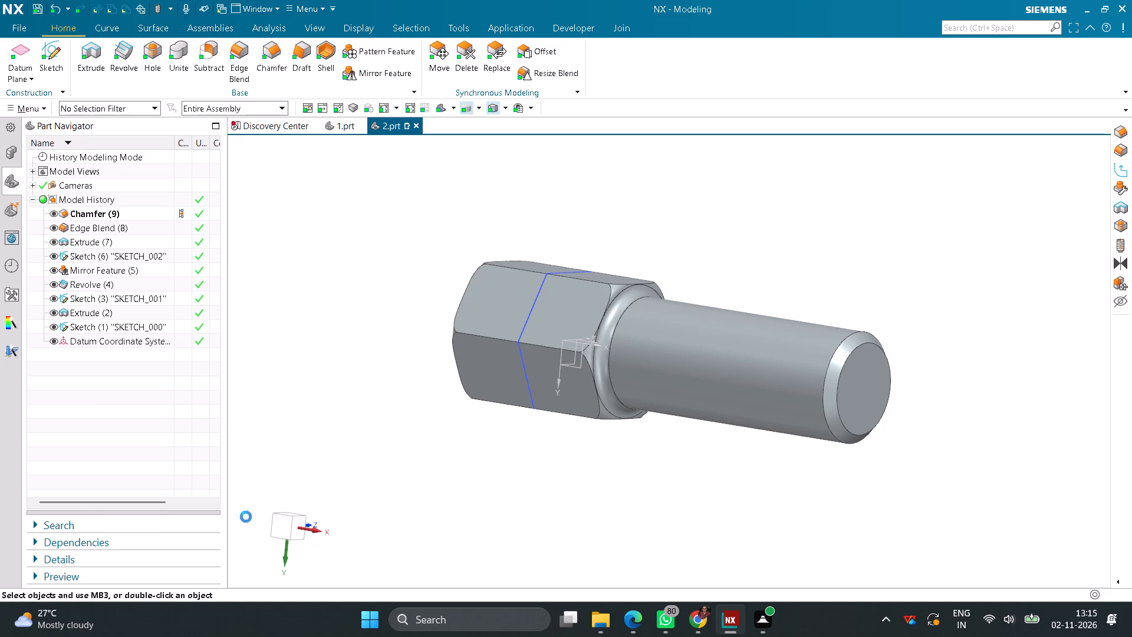
click(707, 361)
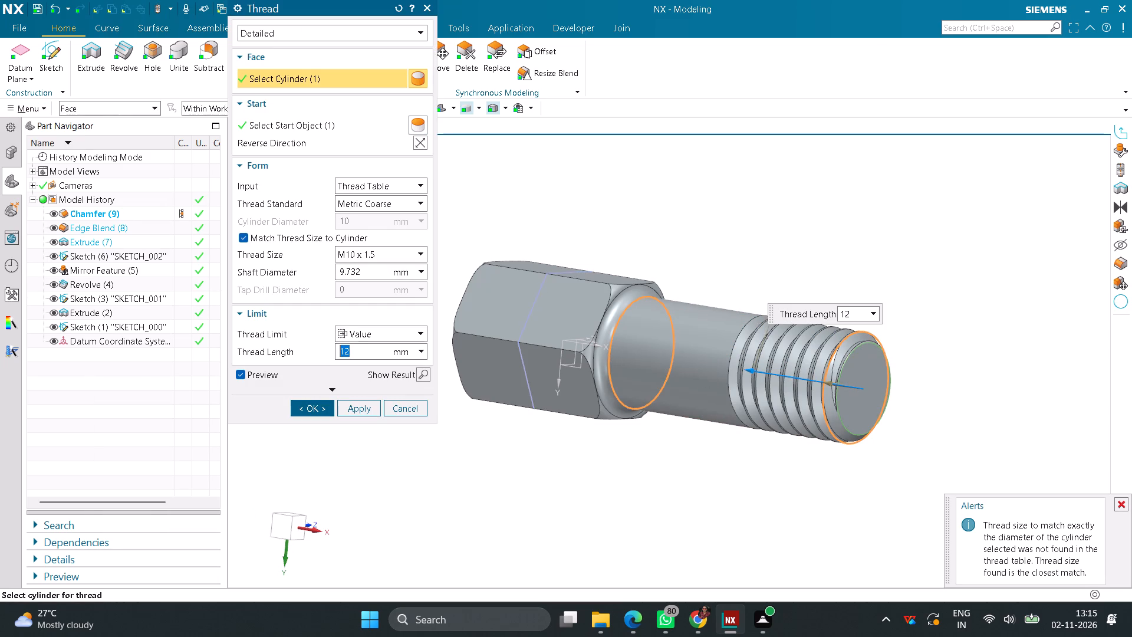
click(419, 255)
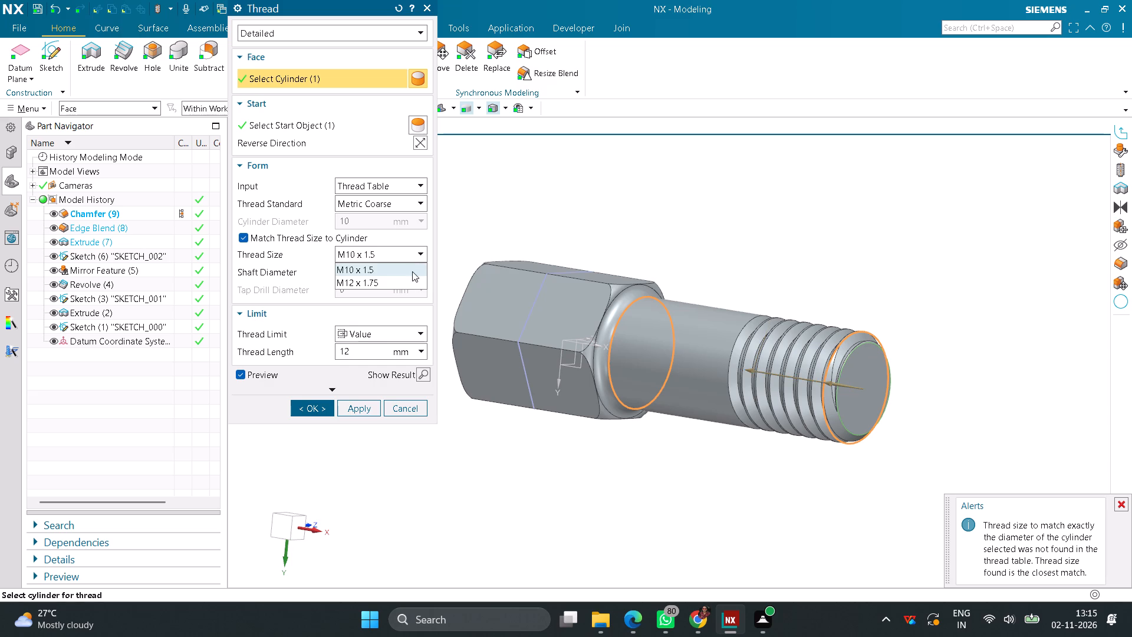
click(406, 276)
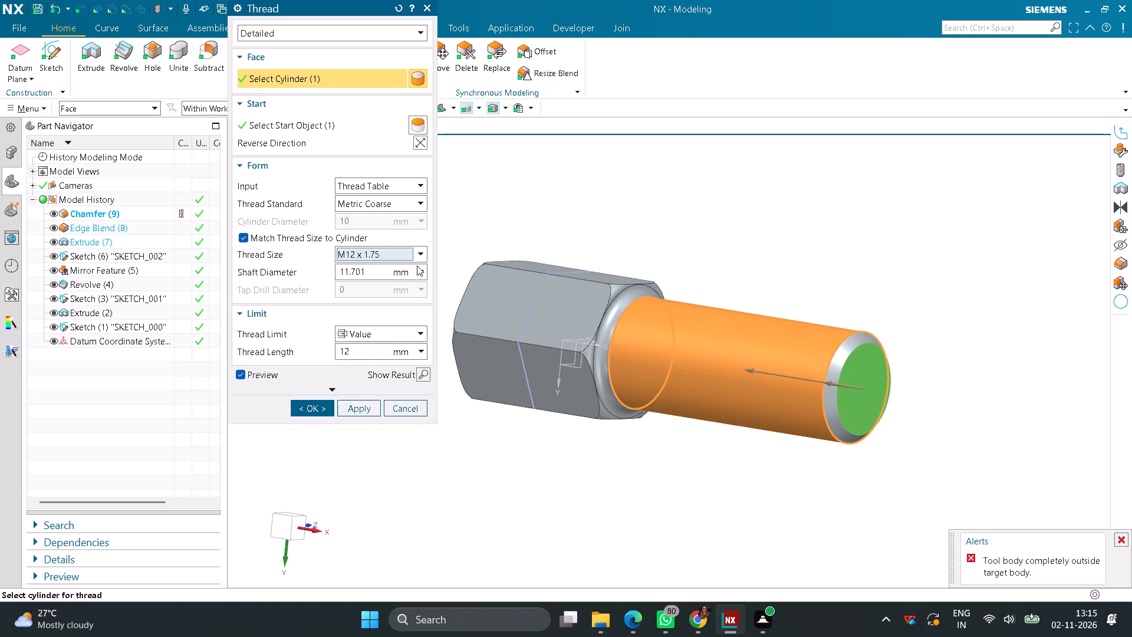
click(418, 251)
click(377, 271)
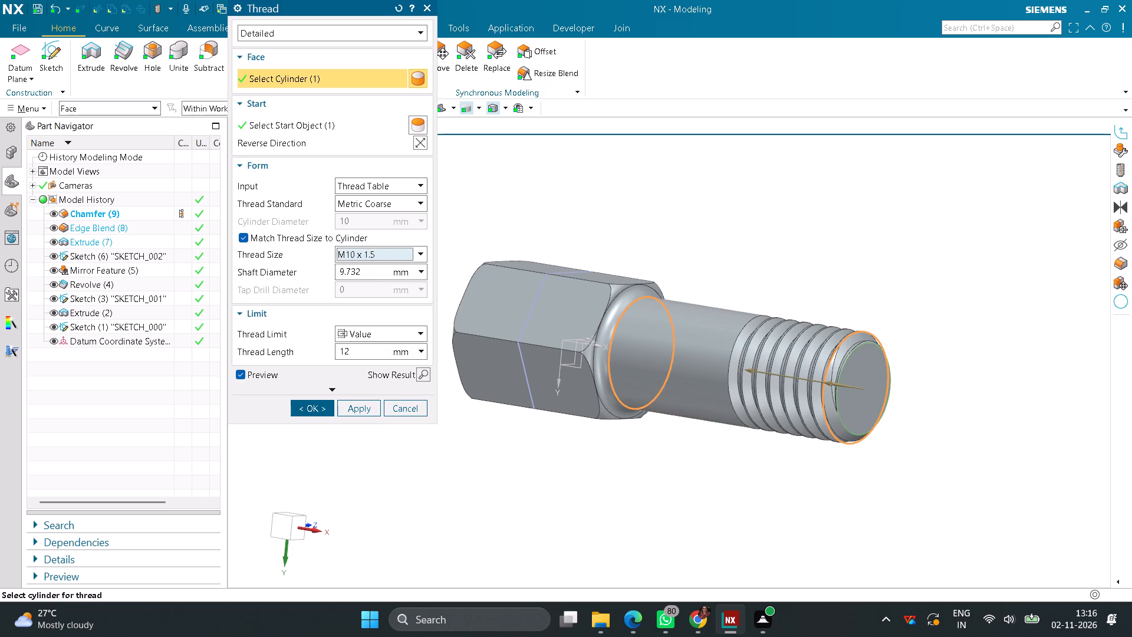
Set the thread limit to Full so the thread runs along the whole cylindrical shank.
middle_drag(580, 464, 594, 472)
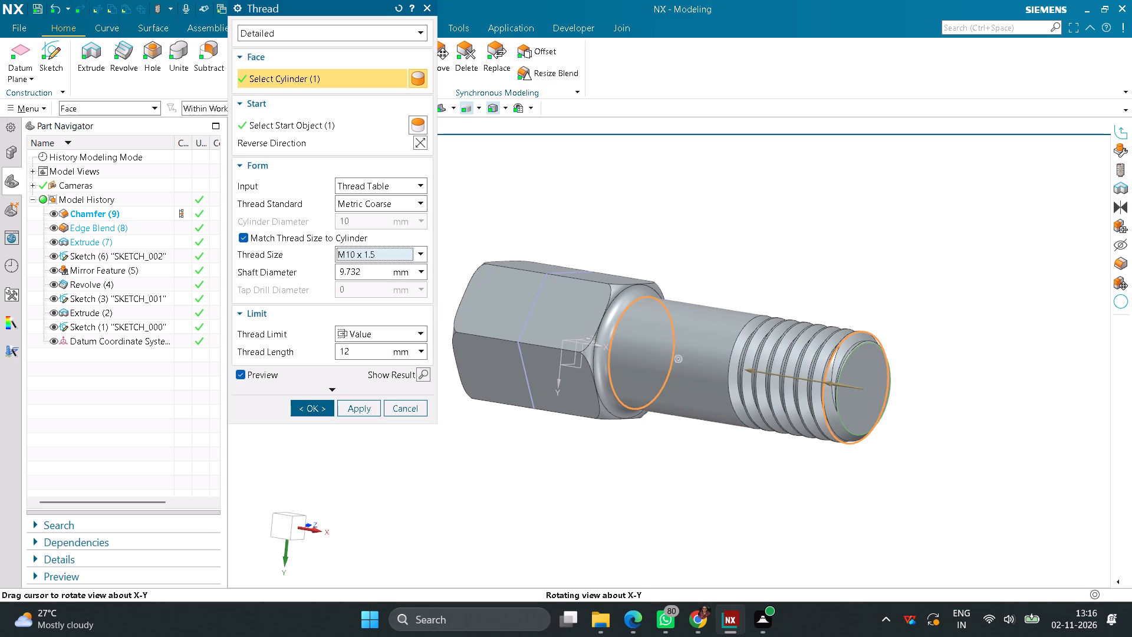
middle_drag(594, 472, 606, 505)
drag(363, 352, 328, 354)
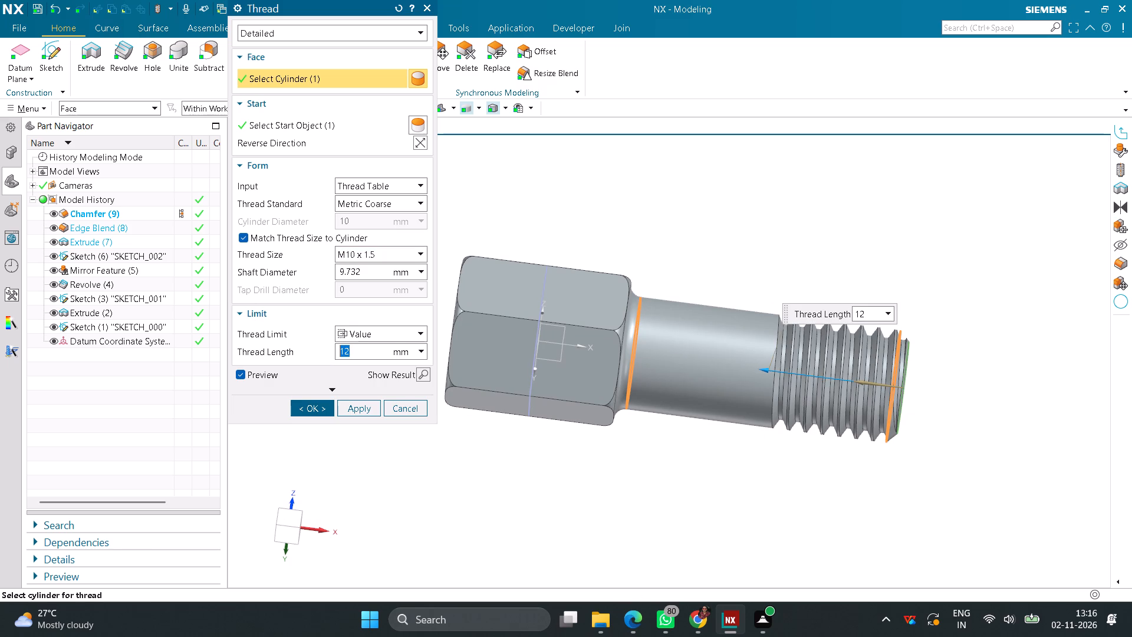
click(419, 333)
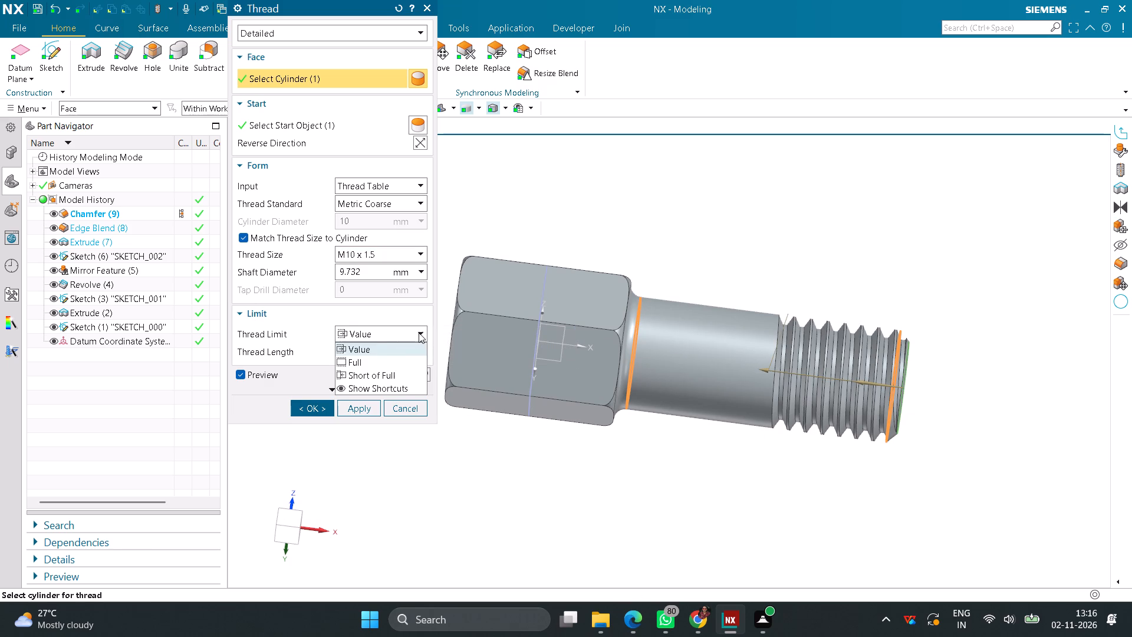
click(372, 363)
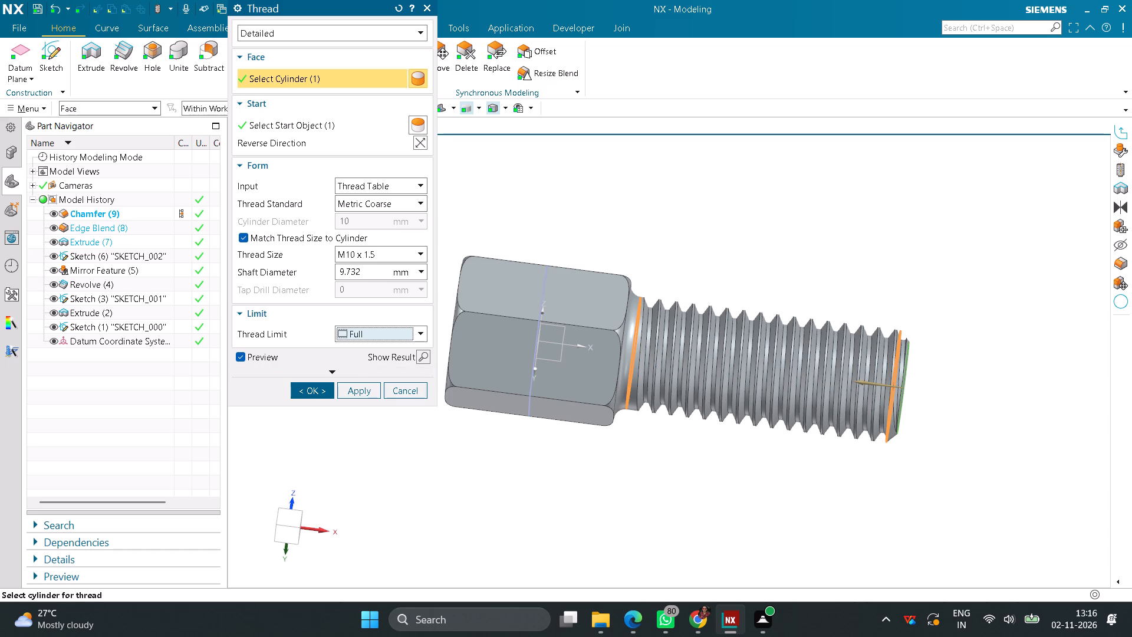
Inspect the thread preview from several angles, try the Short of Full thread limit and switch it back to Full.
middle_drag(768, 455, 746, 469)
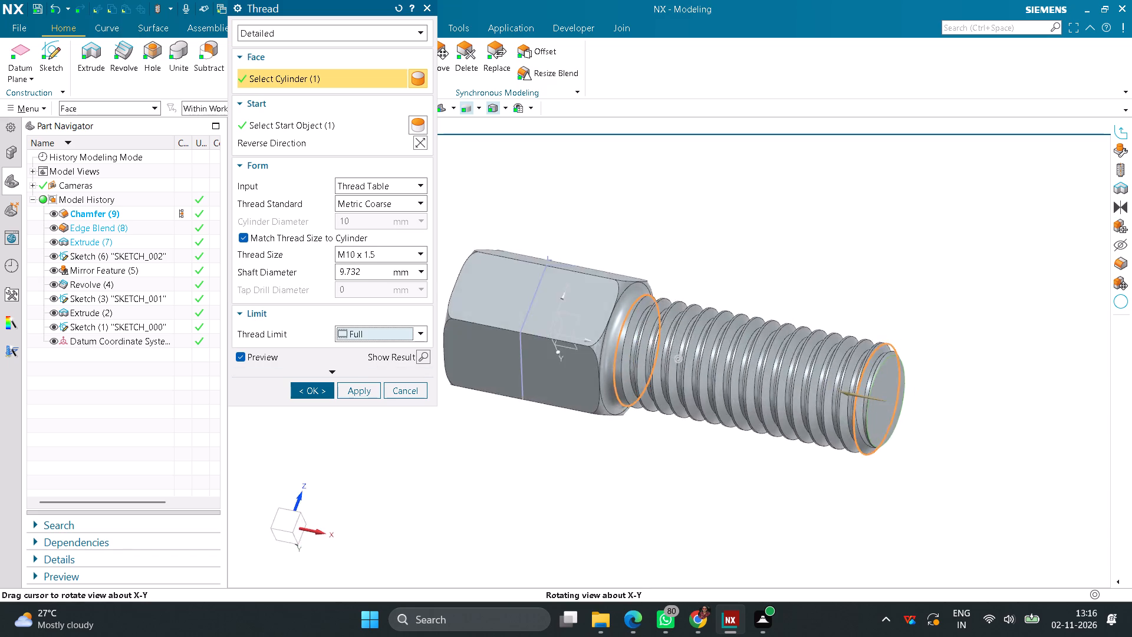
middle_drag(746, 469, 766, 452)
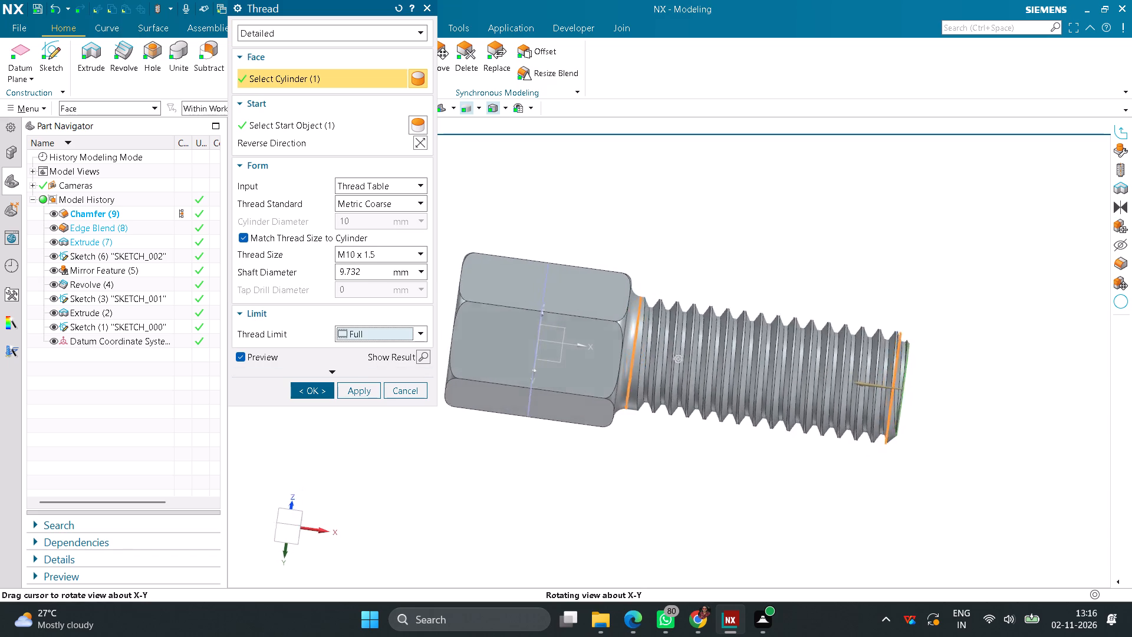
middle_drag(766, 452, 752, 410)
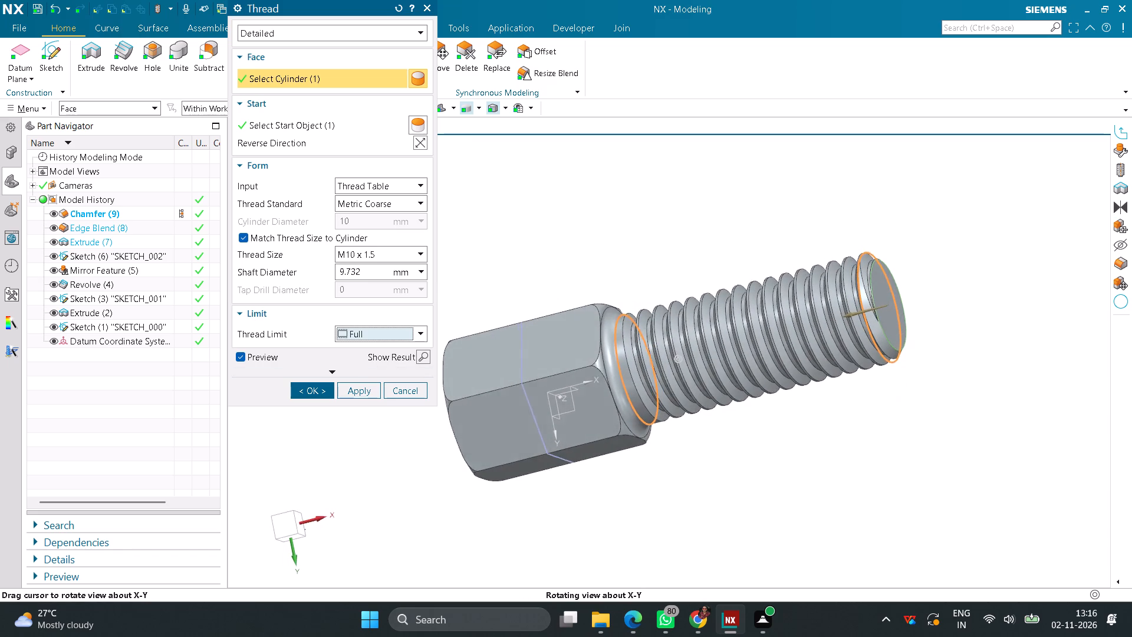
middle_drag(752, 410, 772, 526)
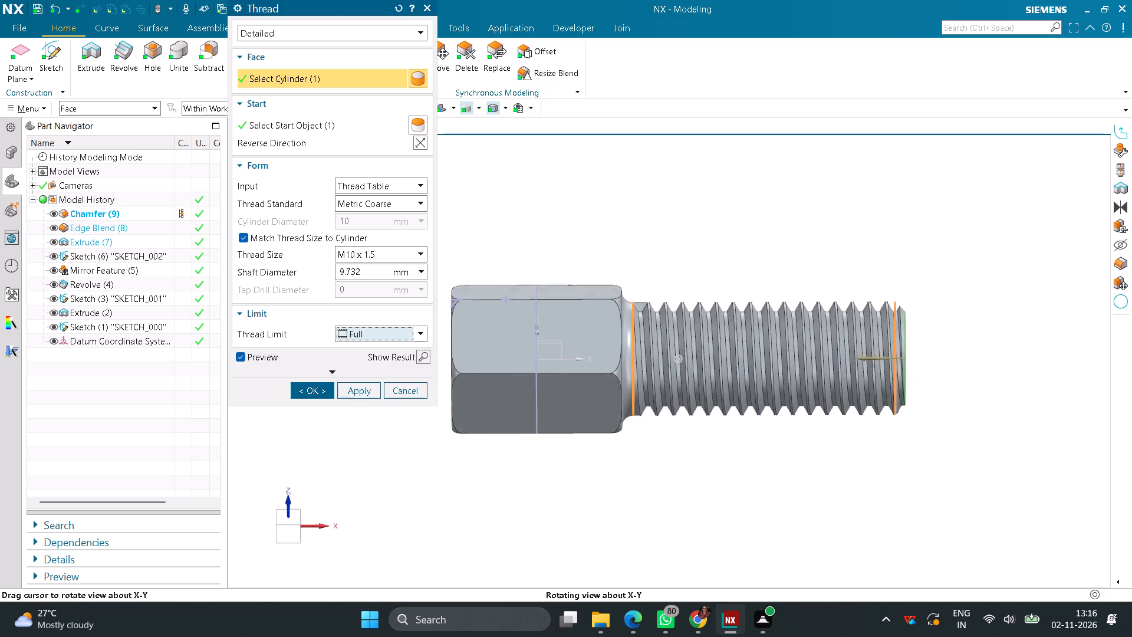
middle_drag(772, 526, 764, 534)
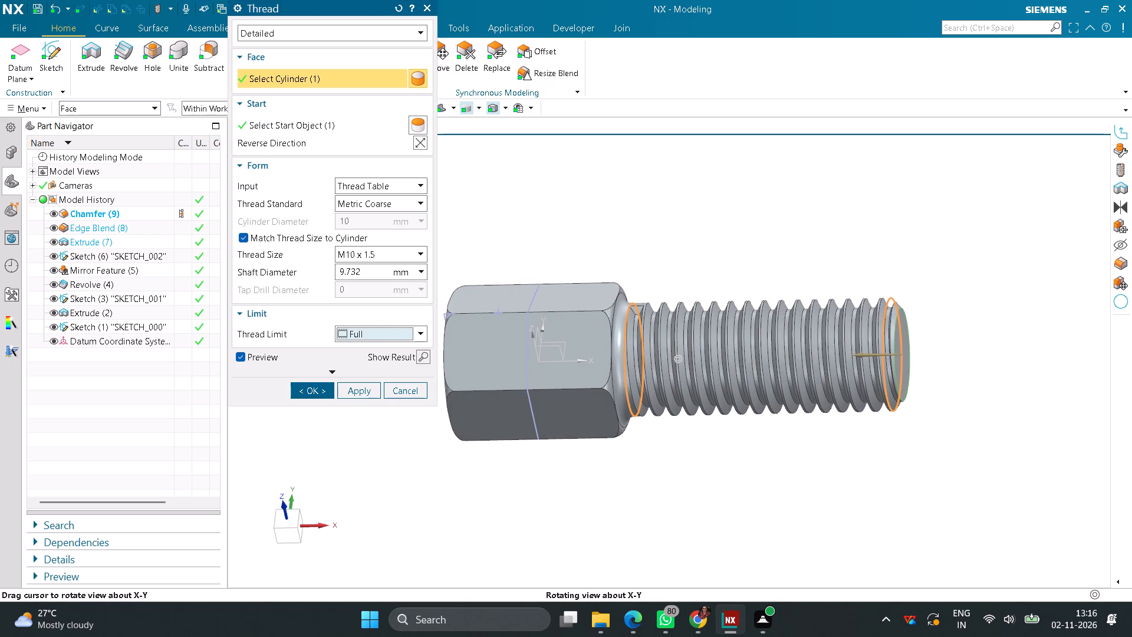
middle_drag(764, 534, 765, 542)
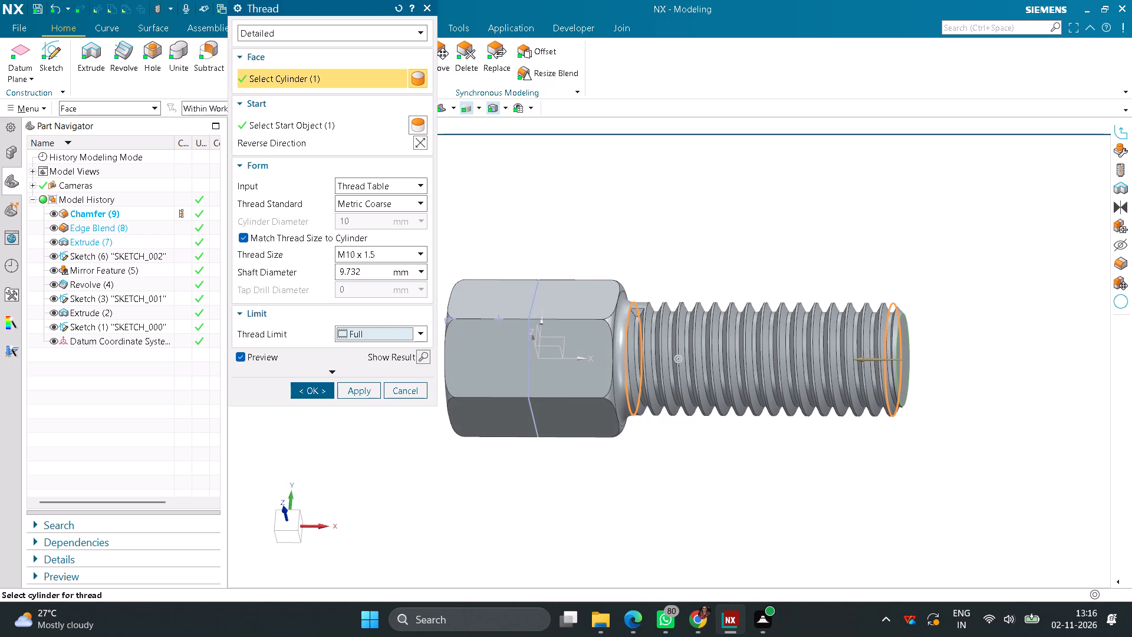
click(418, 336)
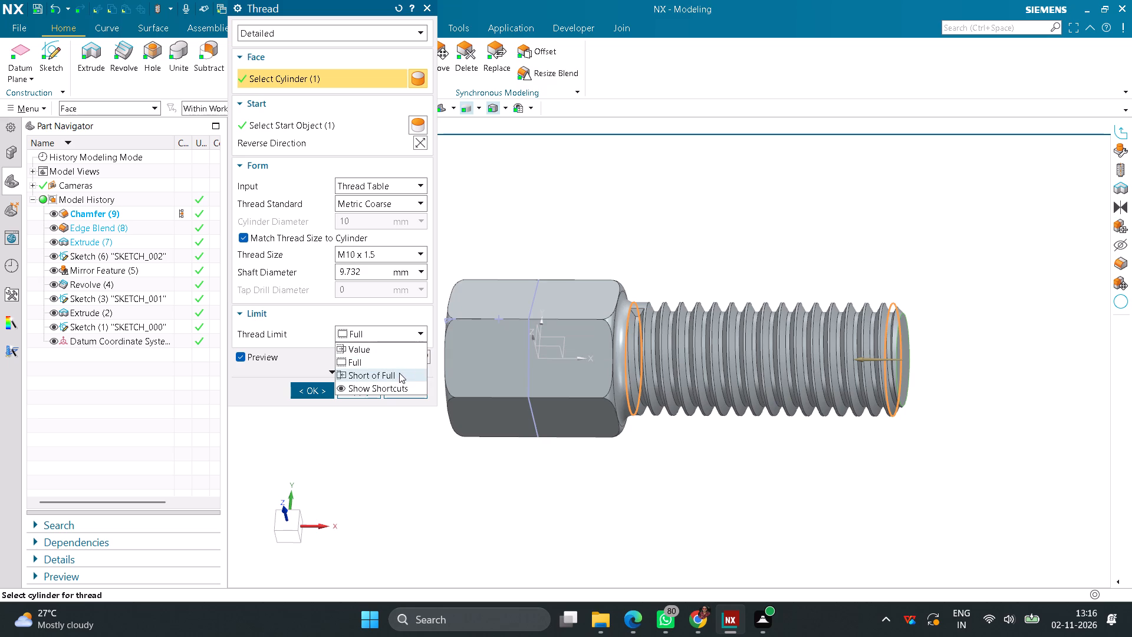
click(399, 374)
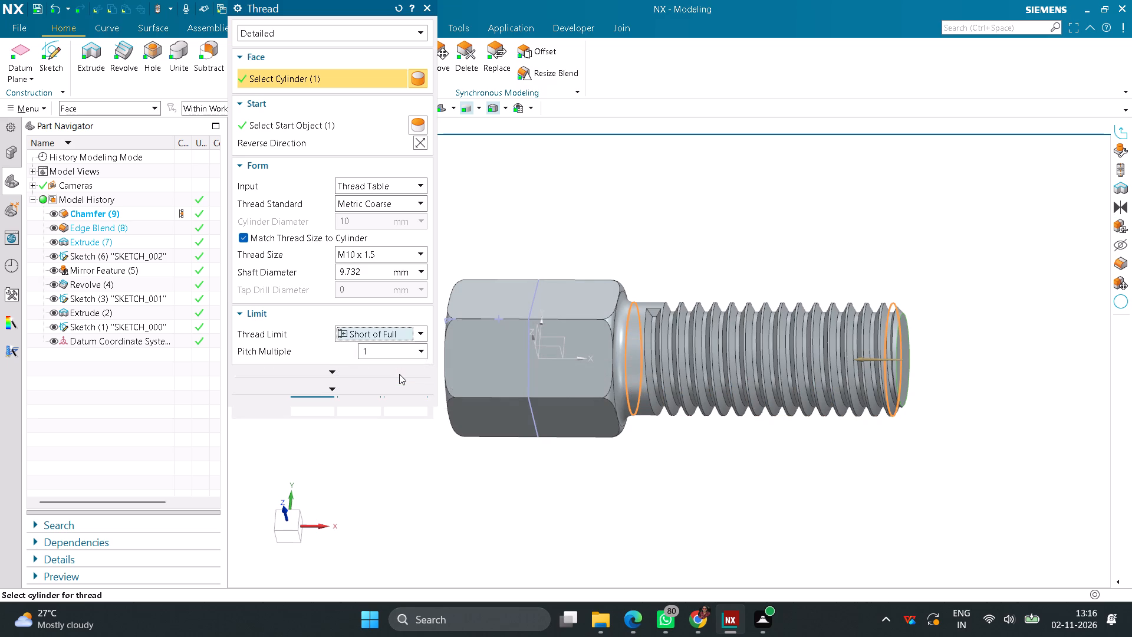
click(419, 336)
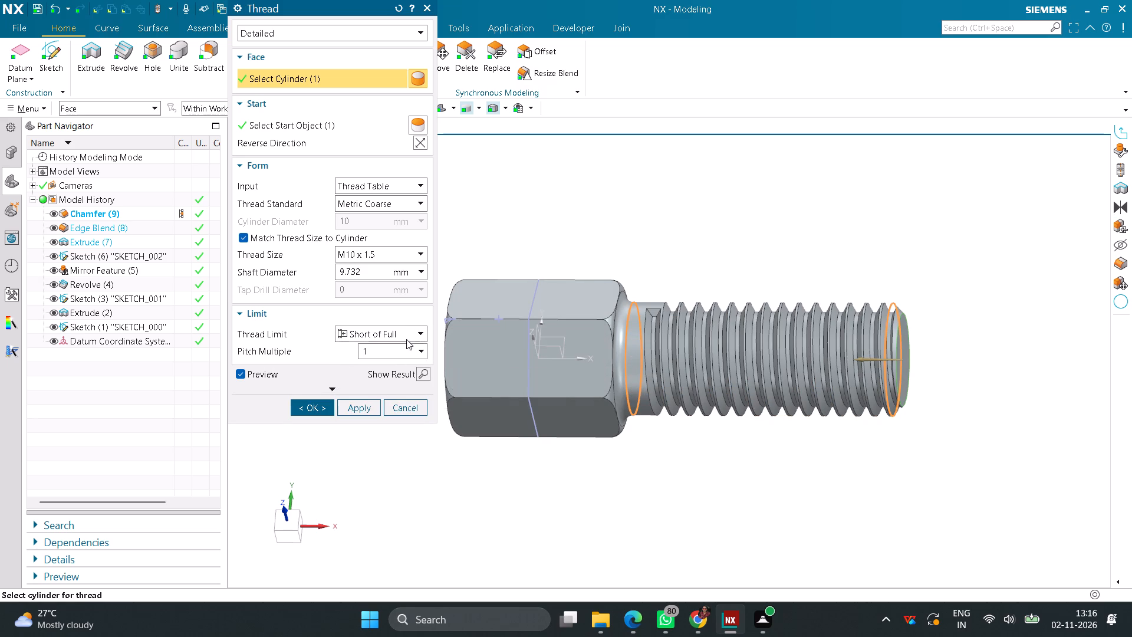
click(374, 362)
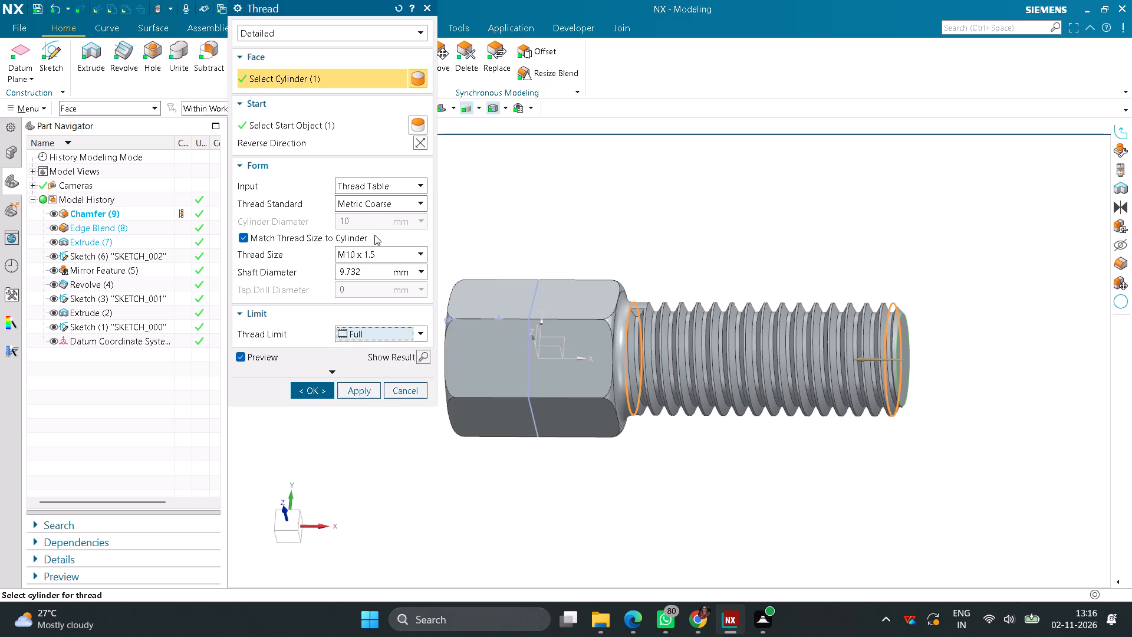
Switch the thread standard to Metric Fine, giving M10 x 1.25, and create the full-length detailed thread on the shank.
click(418, 201)
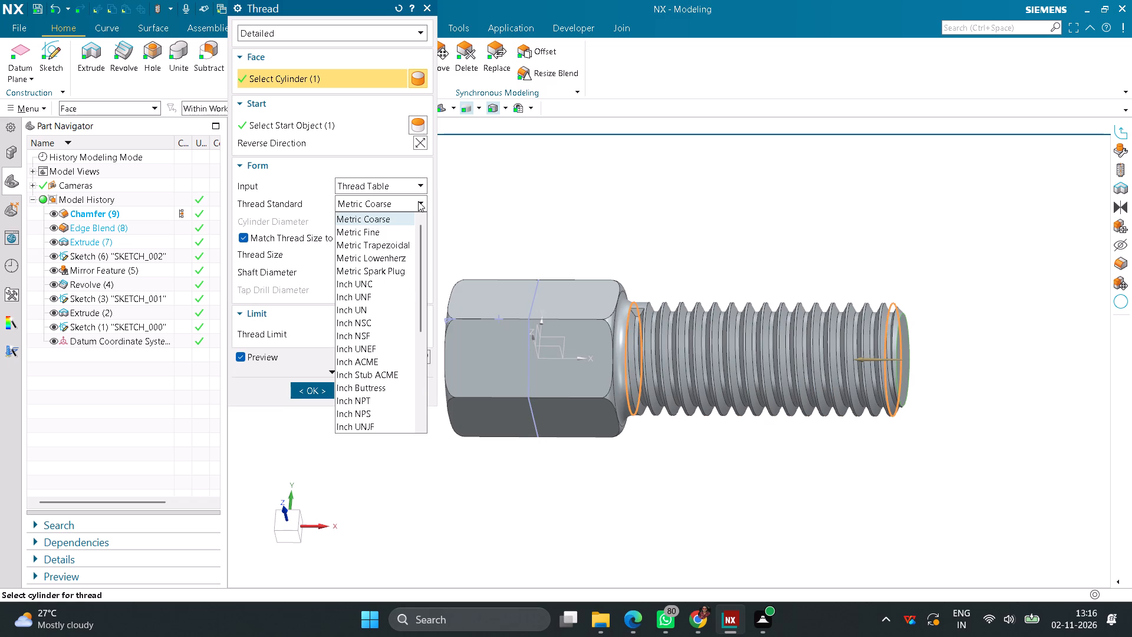
click(381, 231)
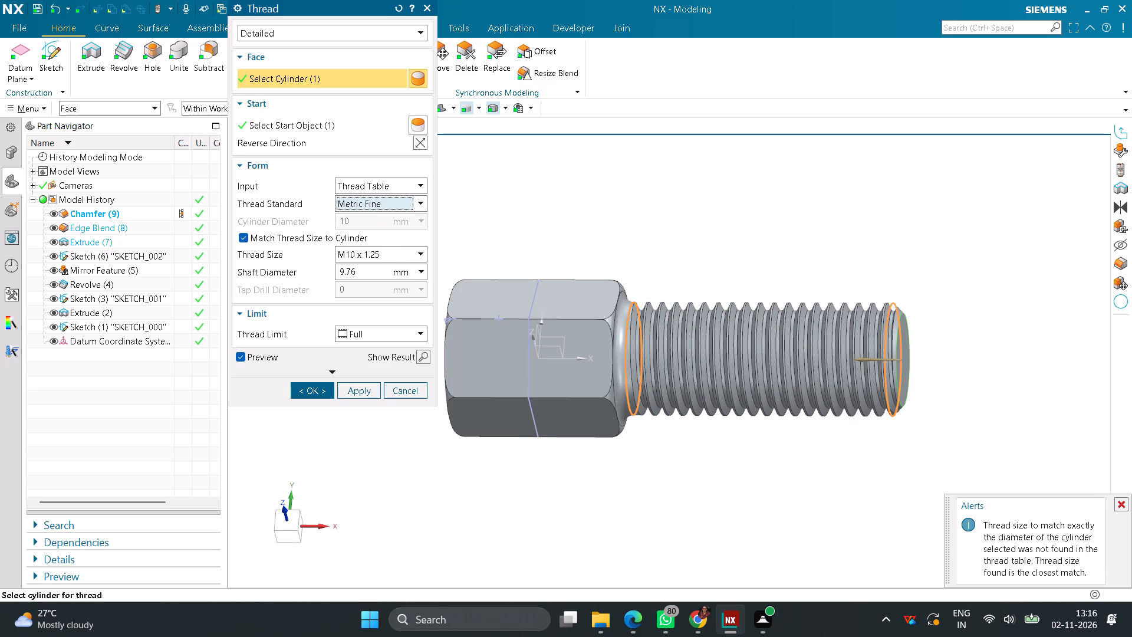
click(315, 392)
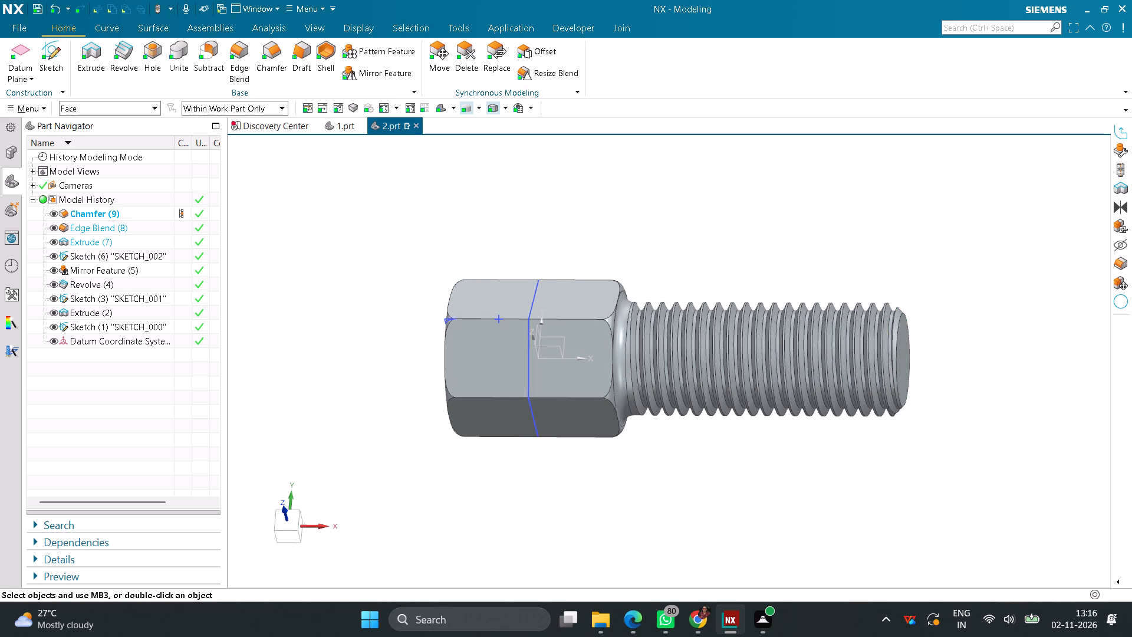
Create a sketch on the small flat trapezoidal face where the thread groove ends beside the hex head.
middle_drag(631, 283, 600, 357)
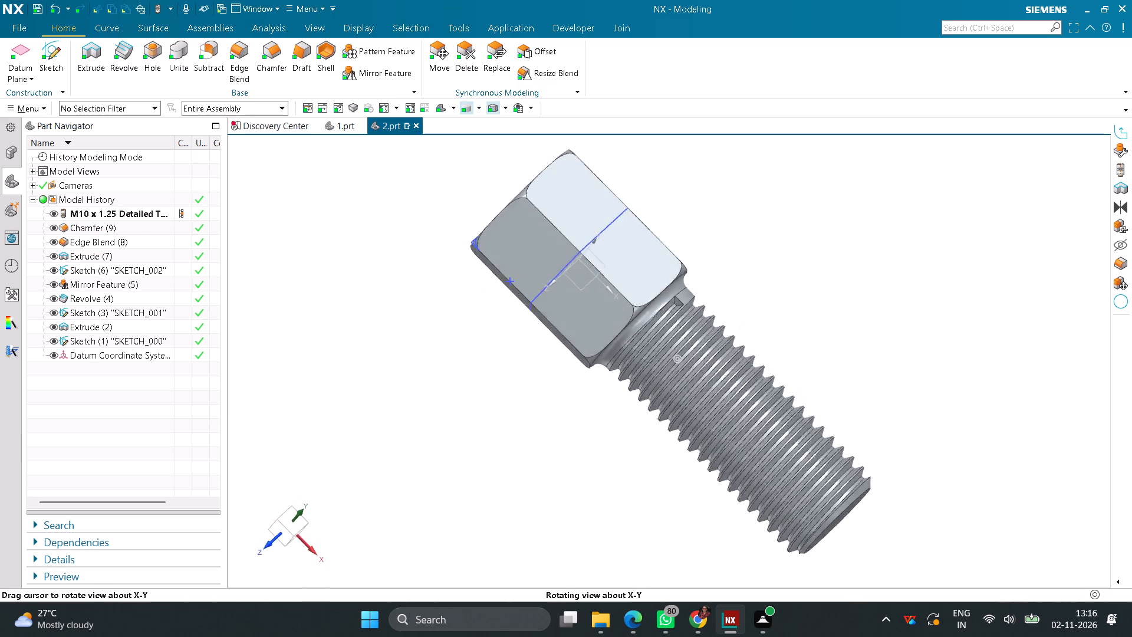
middle_drag(600, 357, 676, 336)
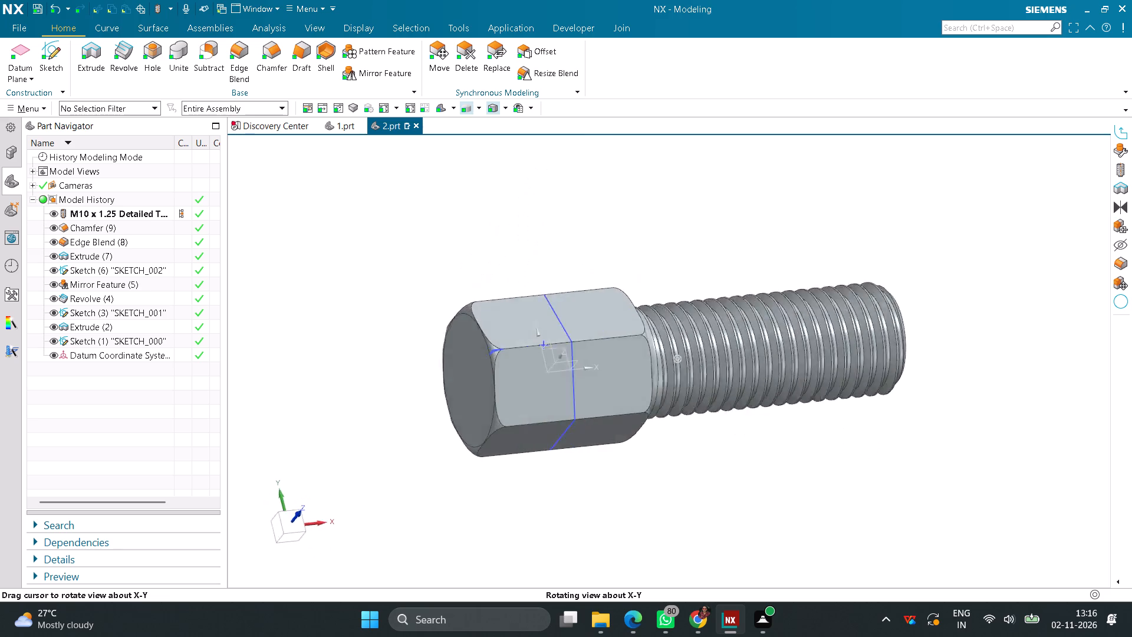
middle_drag(676, 336, 660, 377)
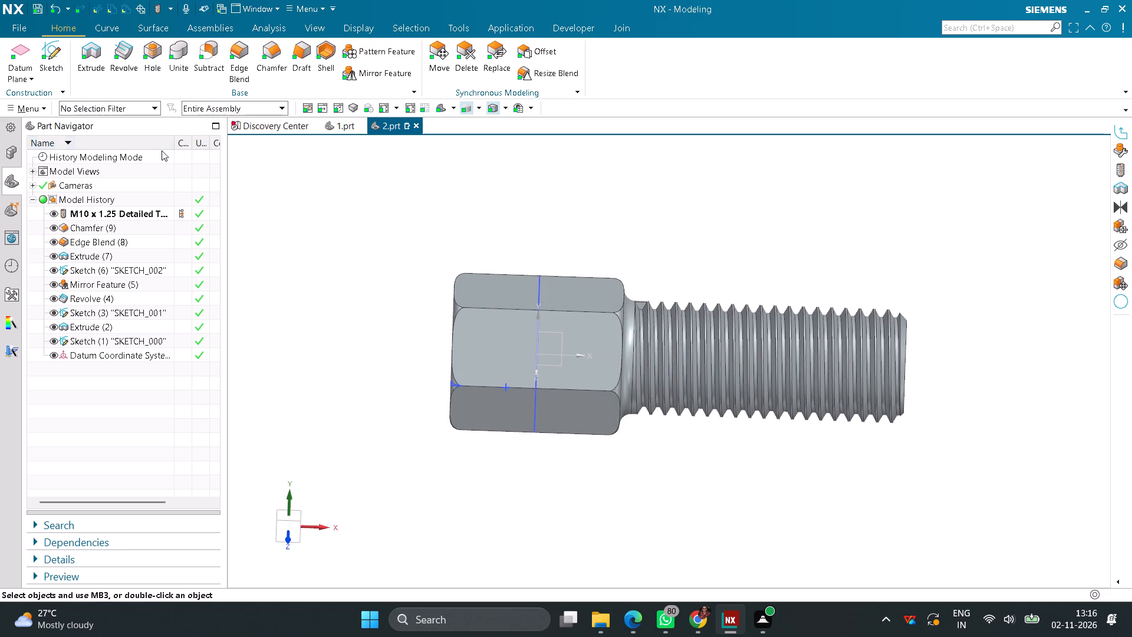
click(56, 52)
scroll(637, 311, up, 5)
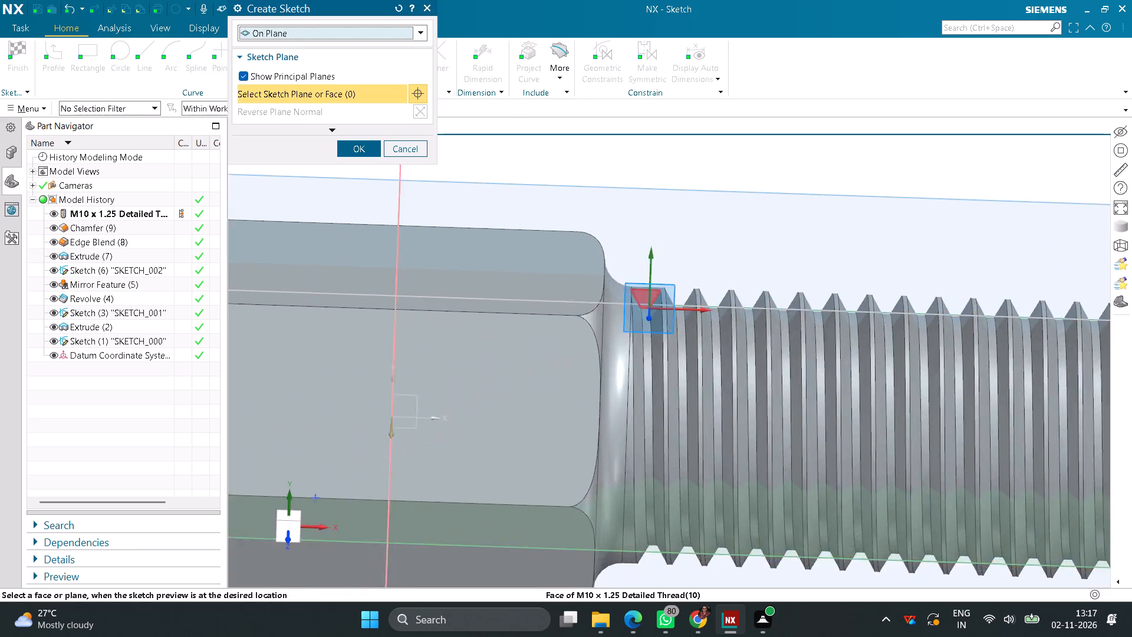
scroll(646, 301, up, 2)
click(646, 295)
click(351, 146)
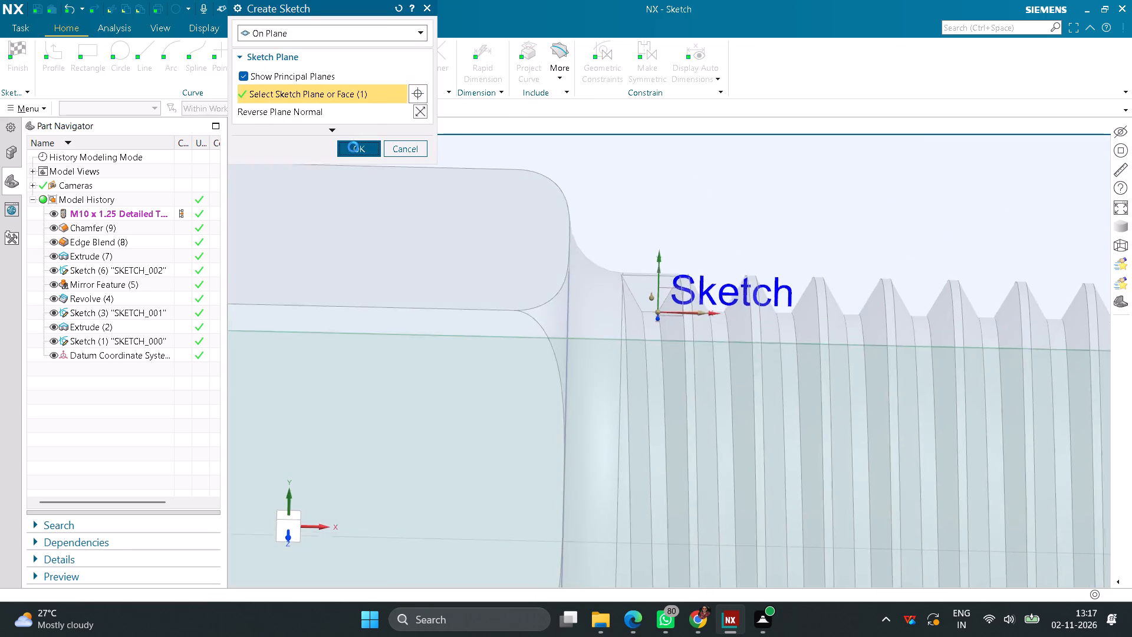
Project the four edges of the trapezoidal groove-end face into the sketch and finish the sketch.
scroll(737, 233, up, 3)
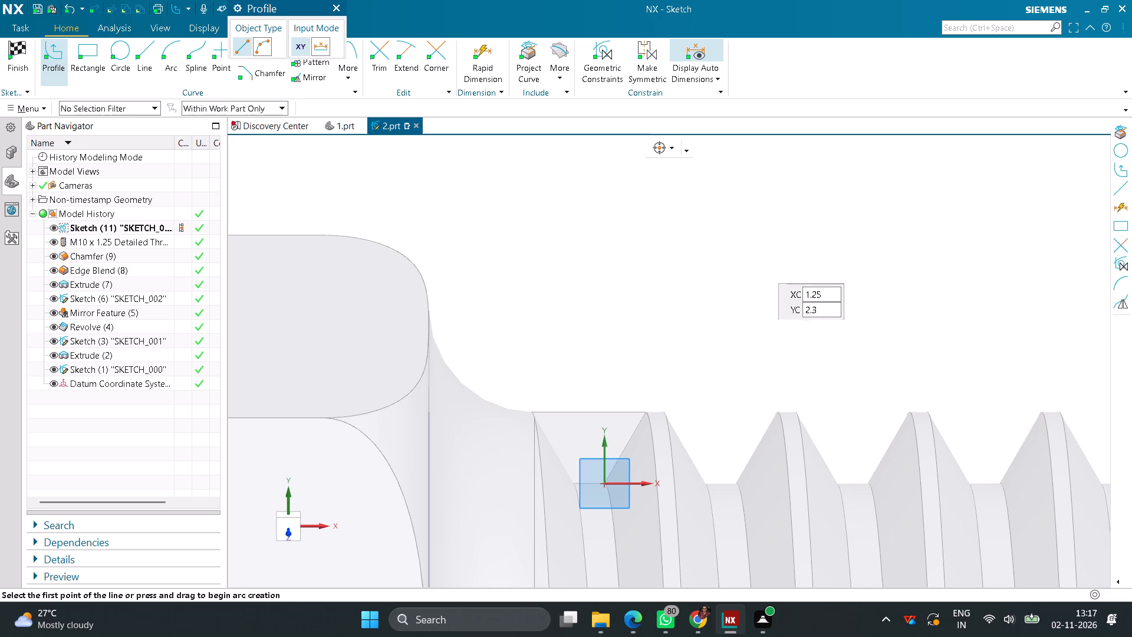
scroll(728, 263, up, 1)
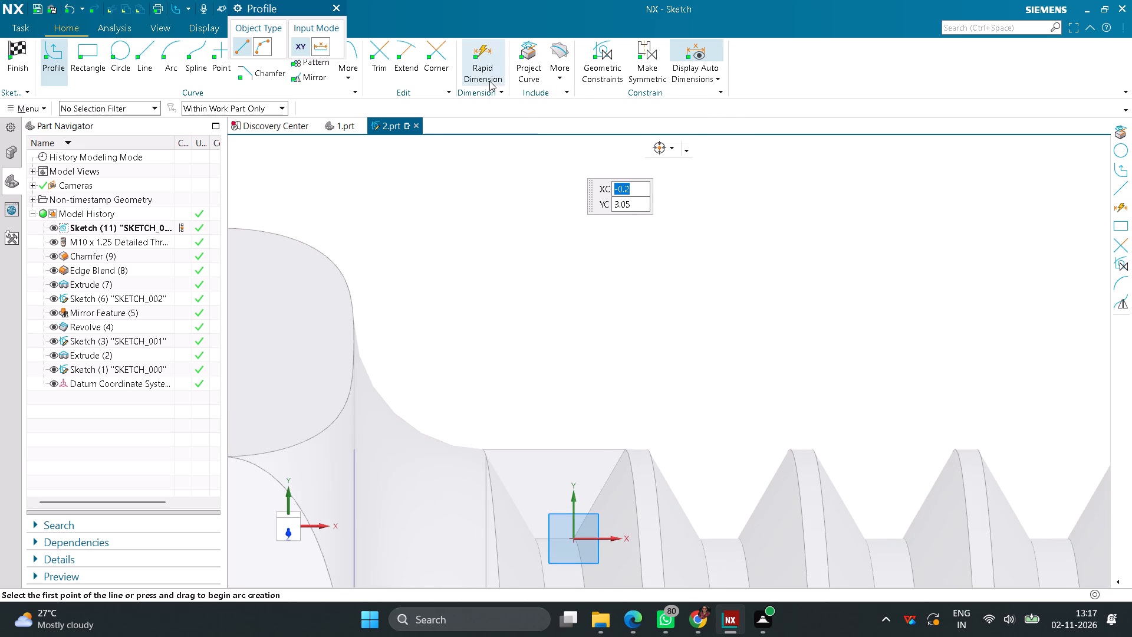
click(534, 61)
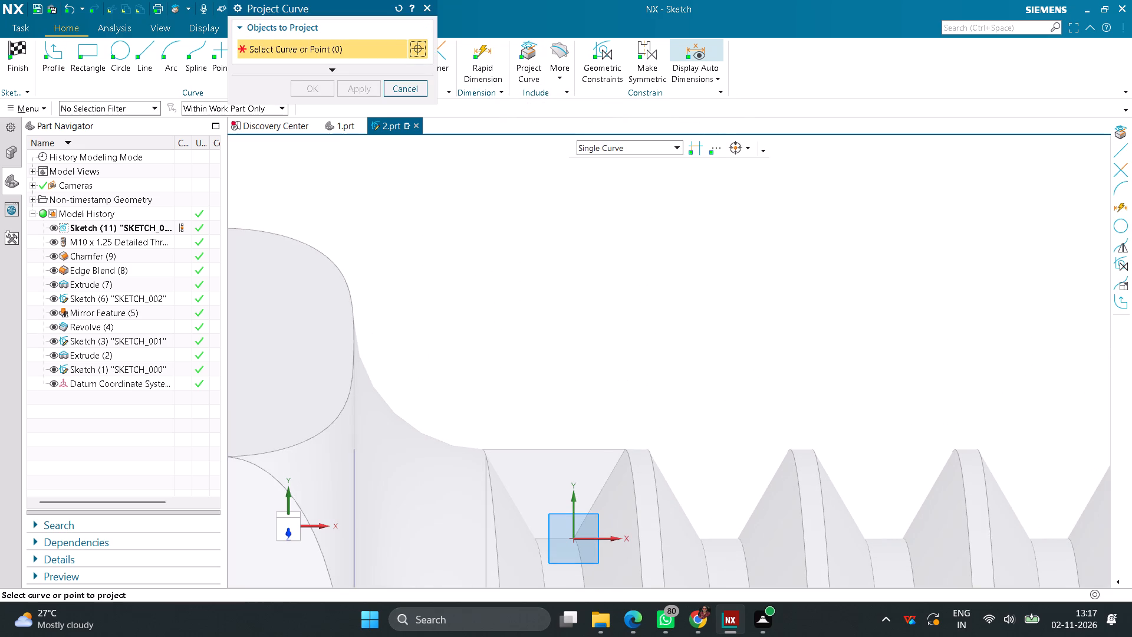
middle_drag(628, 357, 616, 375)
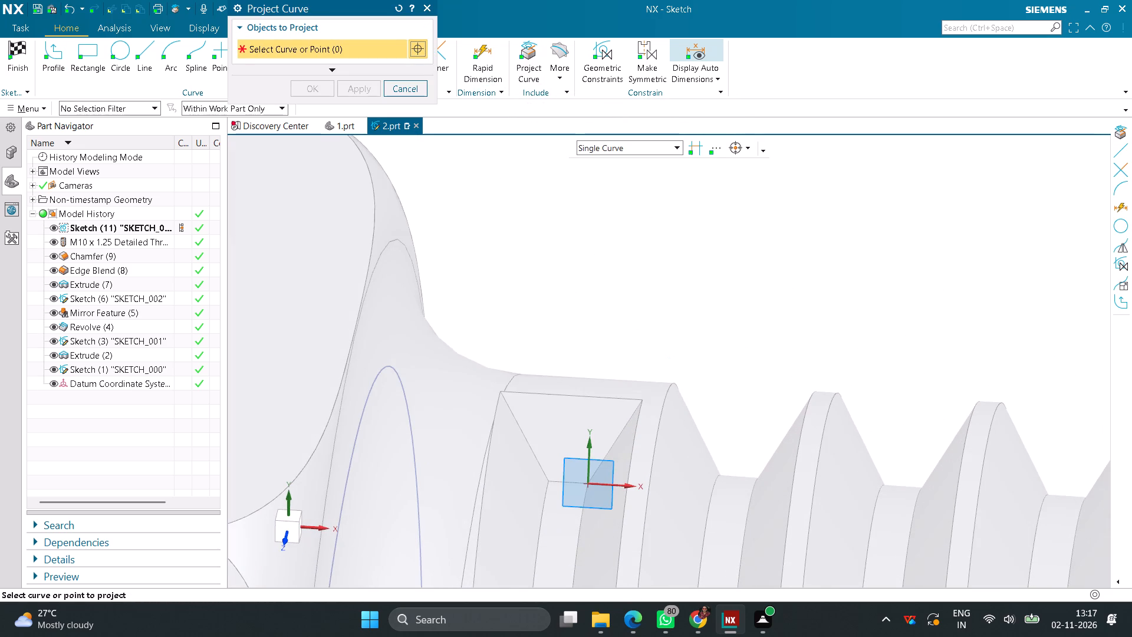
click(527, 438)
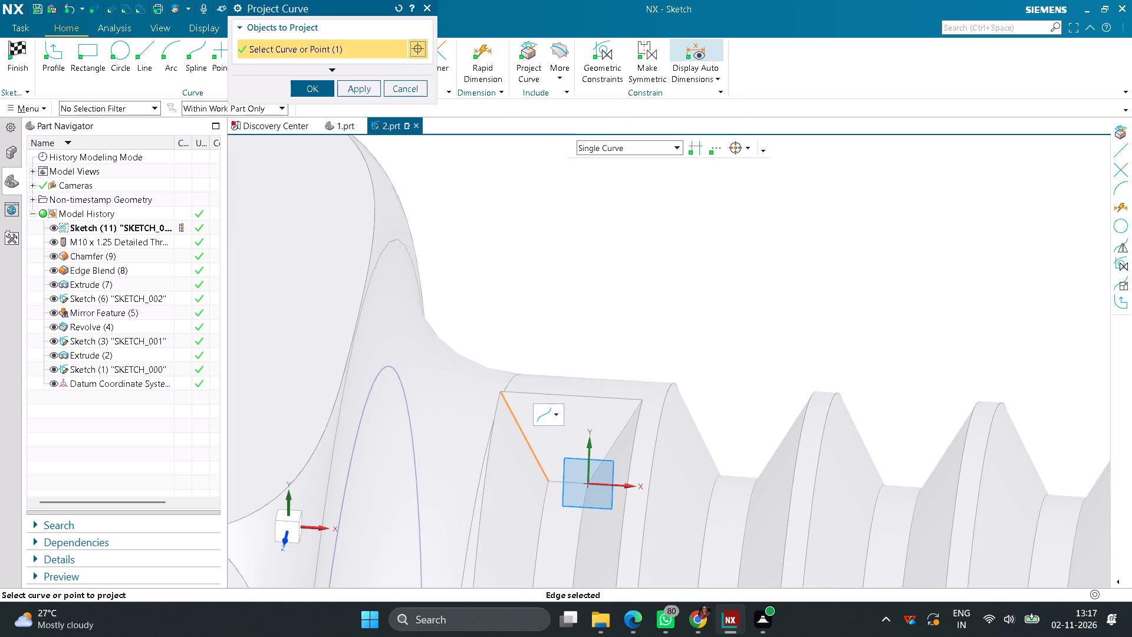
click(572, 396)
click(618, 438)
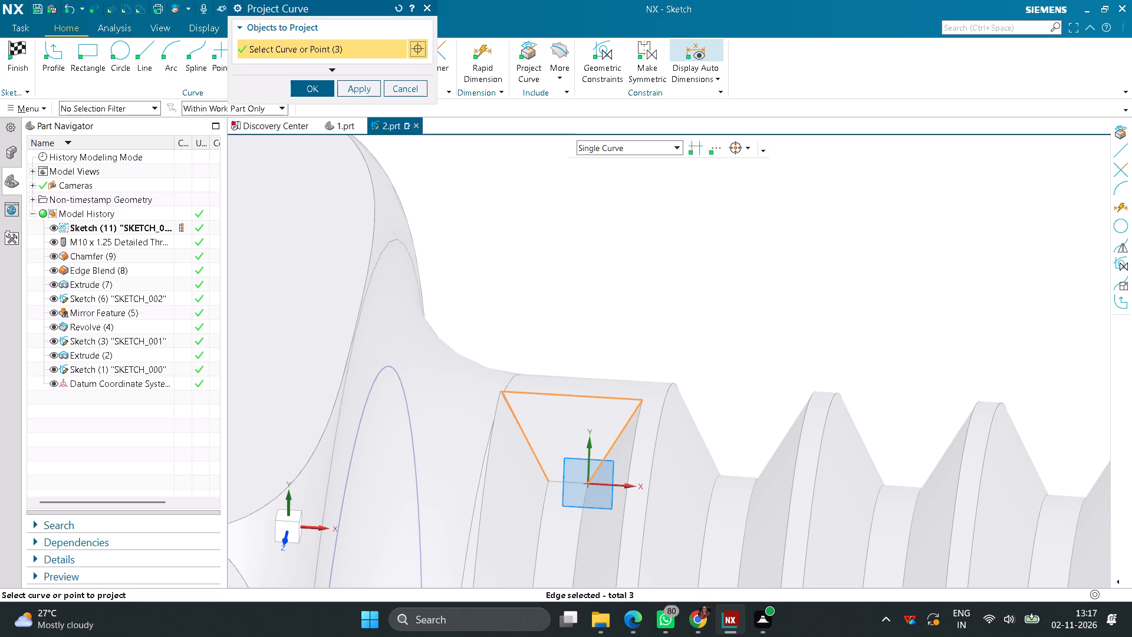
click(557, 484)
click(305, 83)
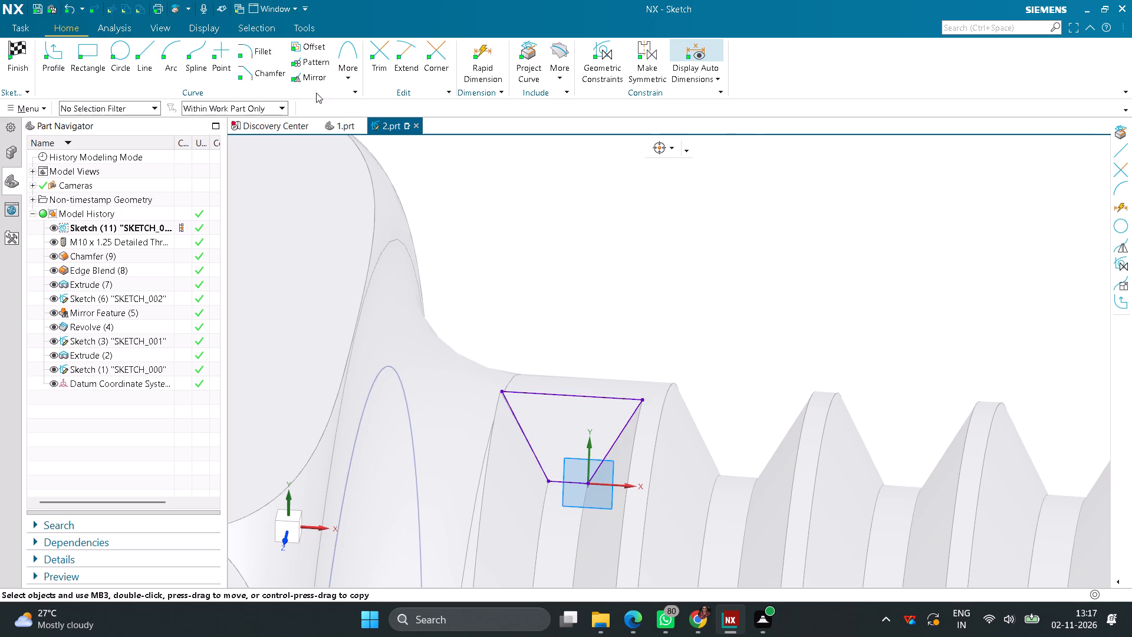
click(19, 58)
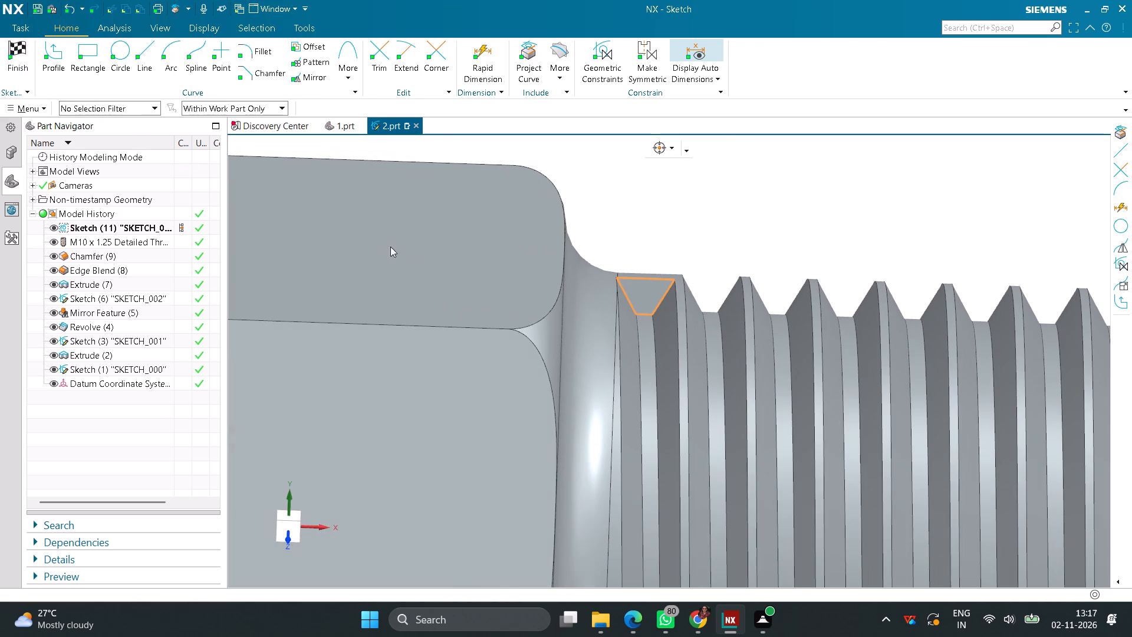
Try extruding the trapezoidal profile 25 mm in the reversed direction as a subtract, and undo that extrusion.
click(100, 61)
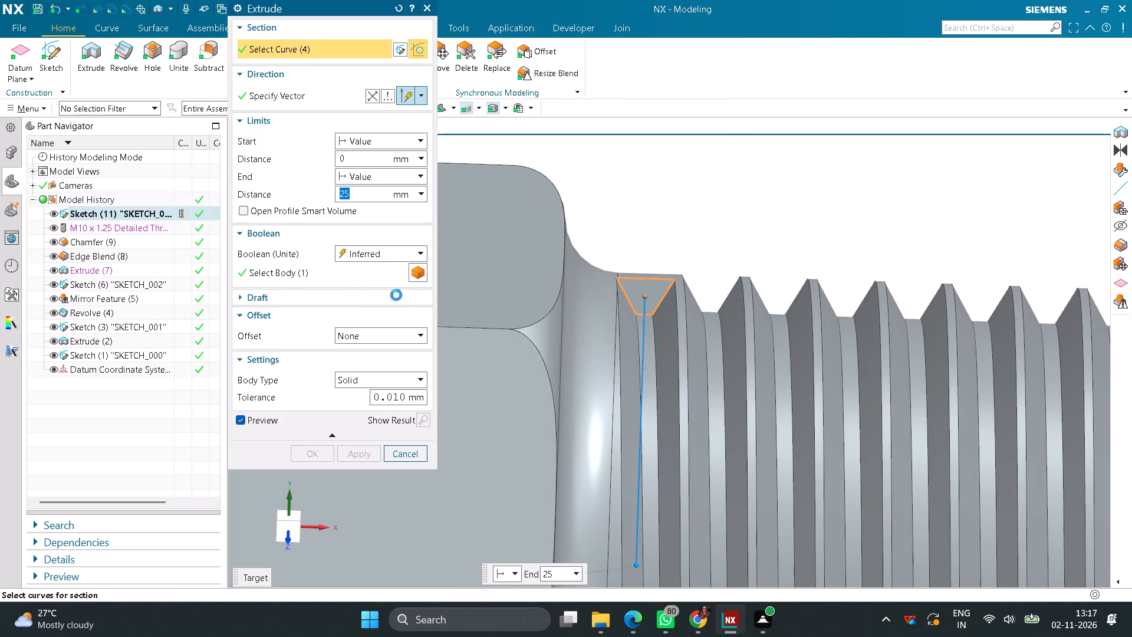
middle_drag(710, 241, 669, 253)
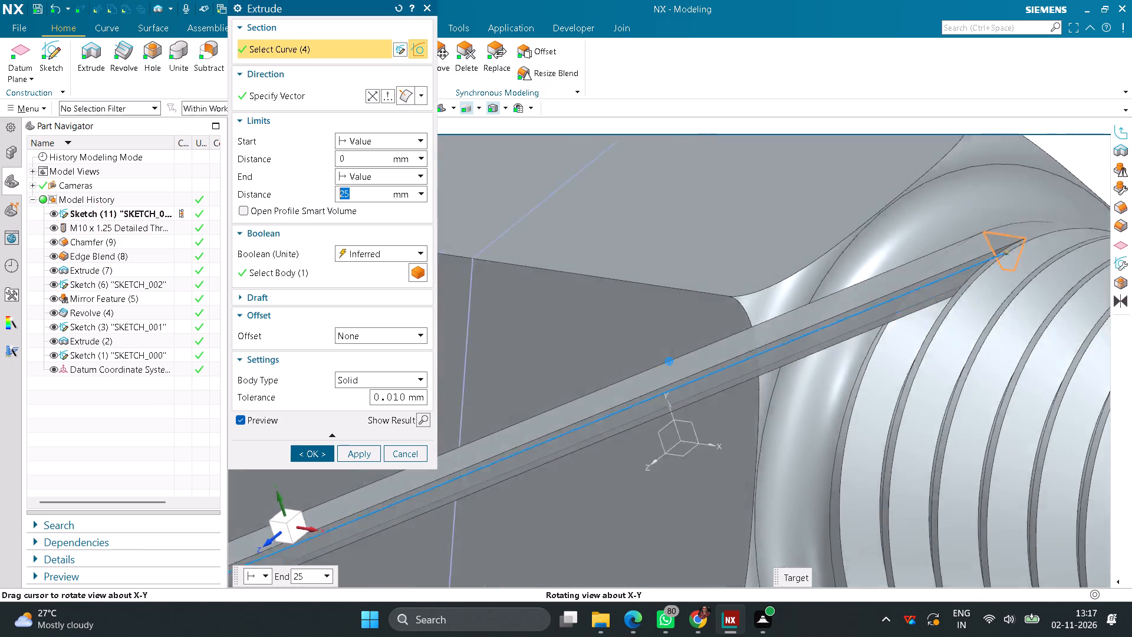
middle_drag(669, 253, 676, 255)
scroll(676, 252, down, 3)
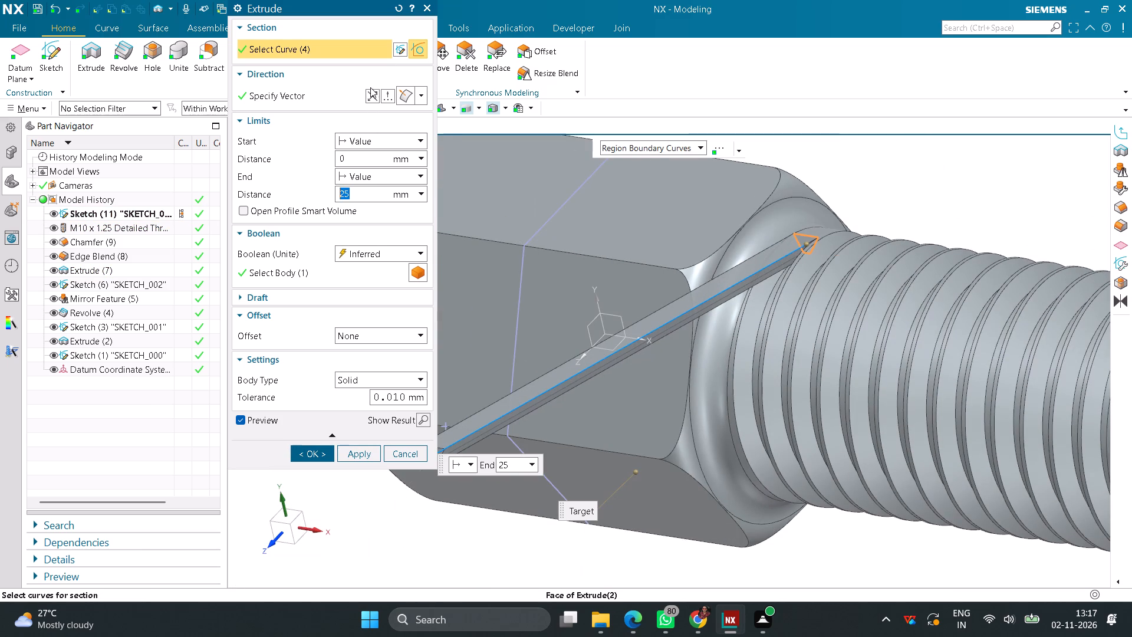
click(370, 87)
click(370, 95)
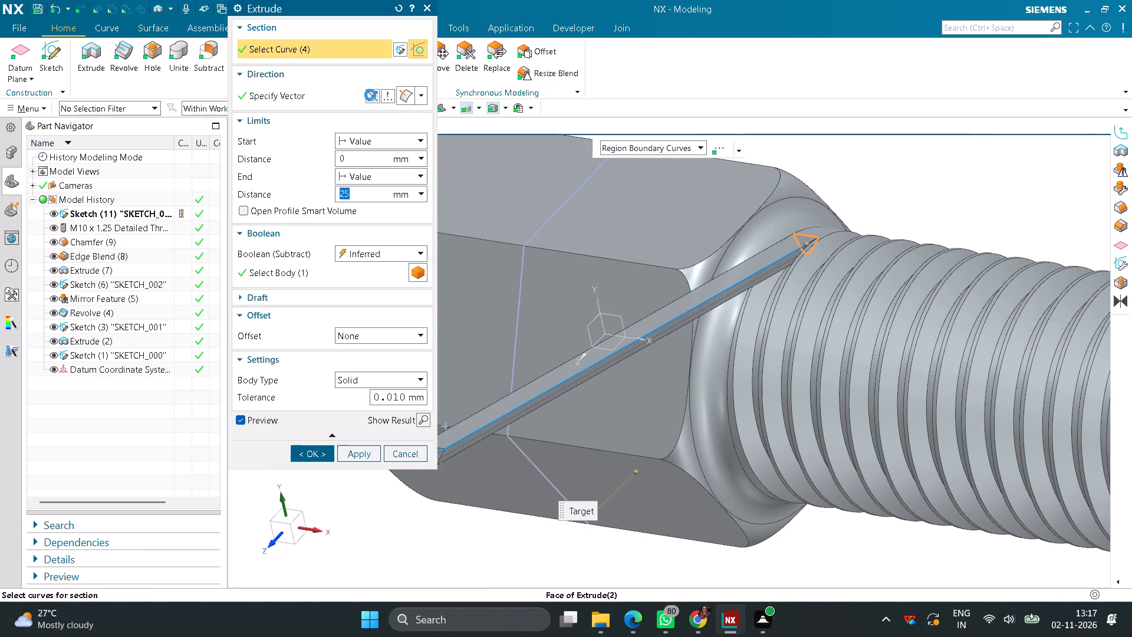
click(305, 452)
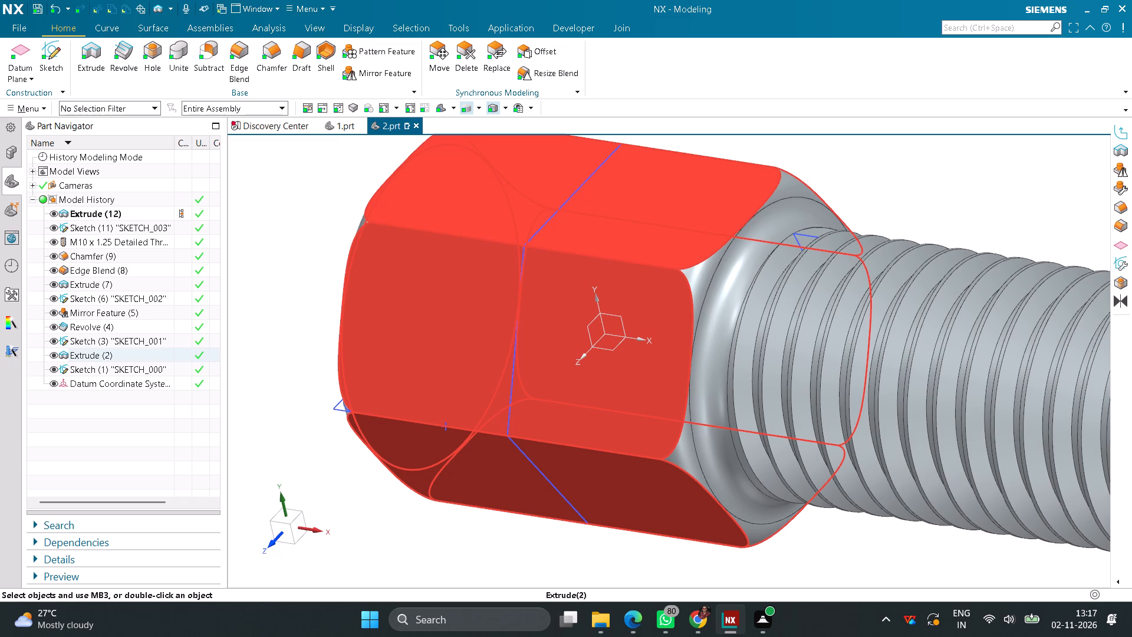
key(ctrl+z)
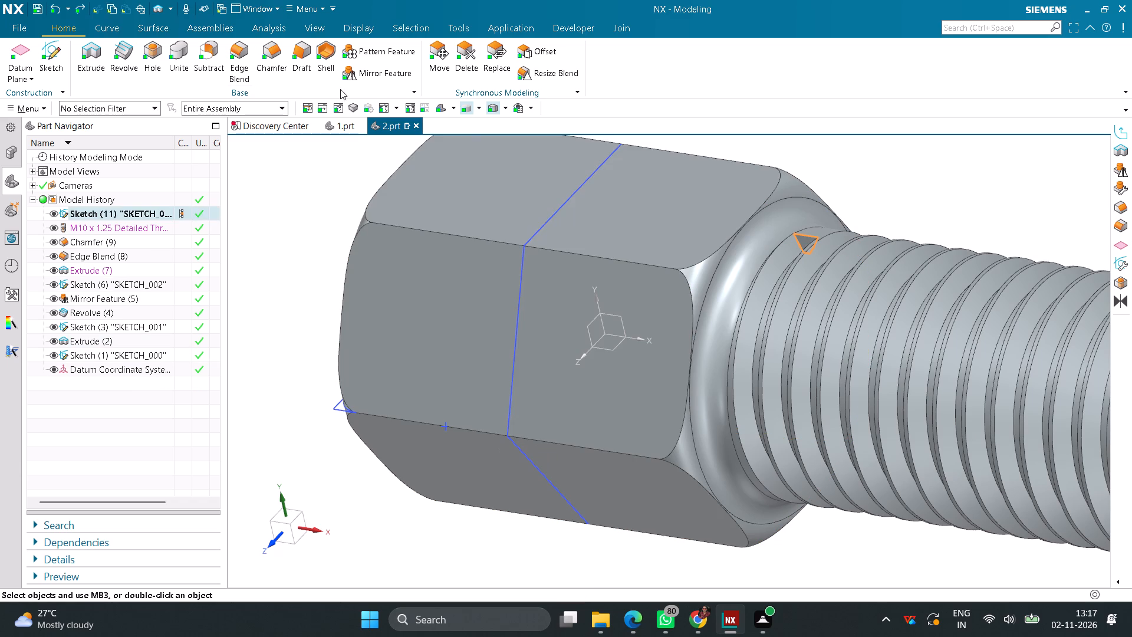
Extrude the trapezoidal profile 25 mm in the reversed direction, subtracting it from the bolt so the thread groove runs out.
click(103, 59)
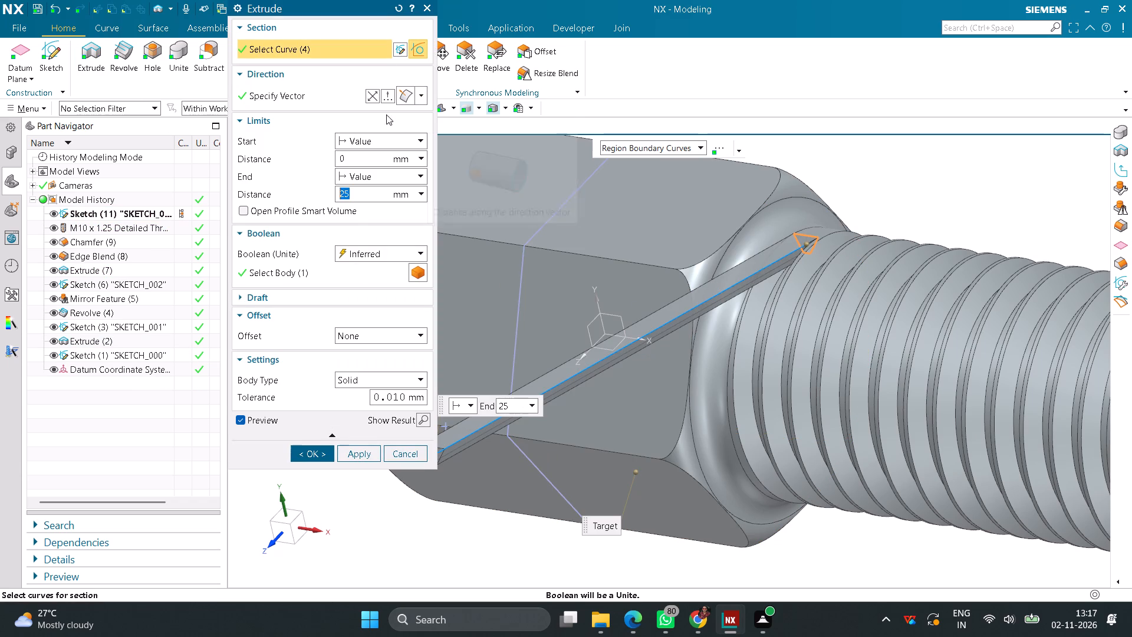
click(373, 97)
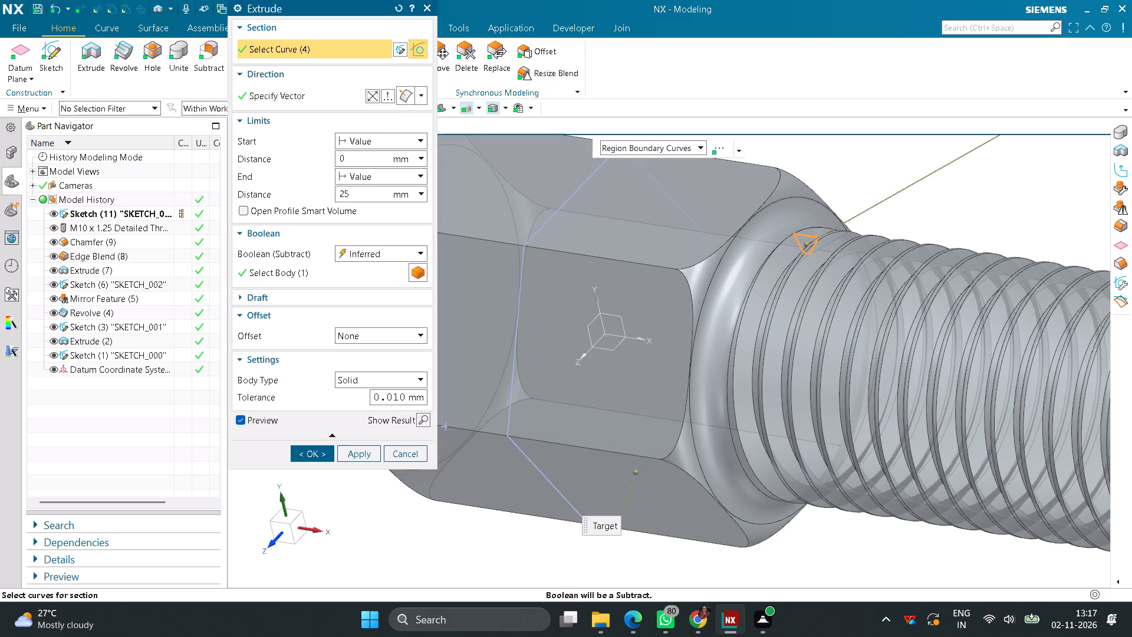
scroll(878, 238, down, 3)
middle_drag(826, 436, 832, 472)
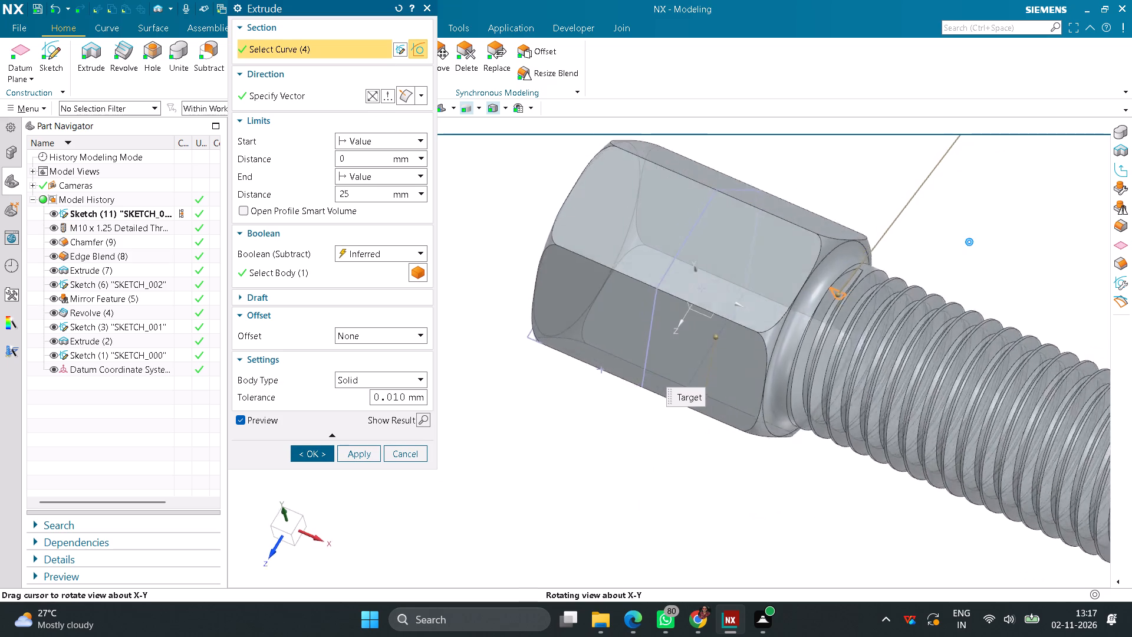
middle_drag(832, 472, 838, 484)
click(420, 424)
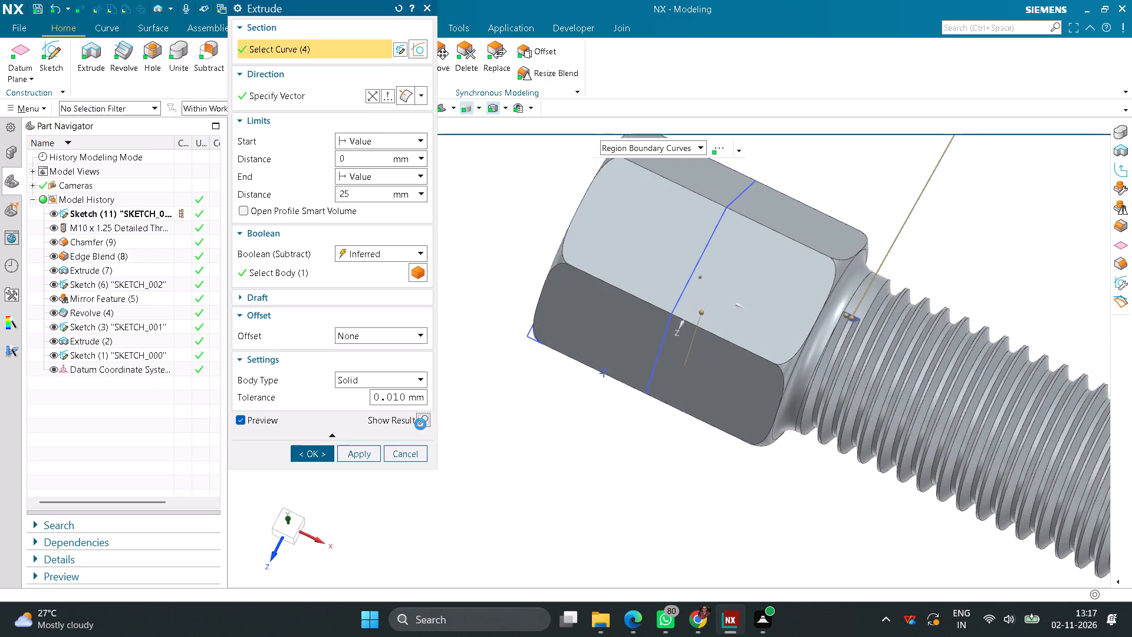
click(312, 455)
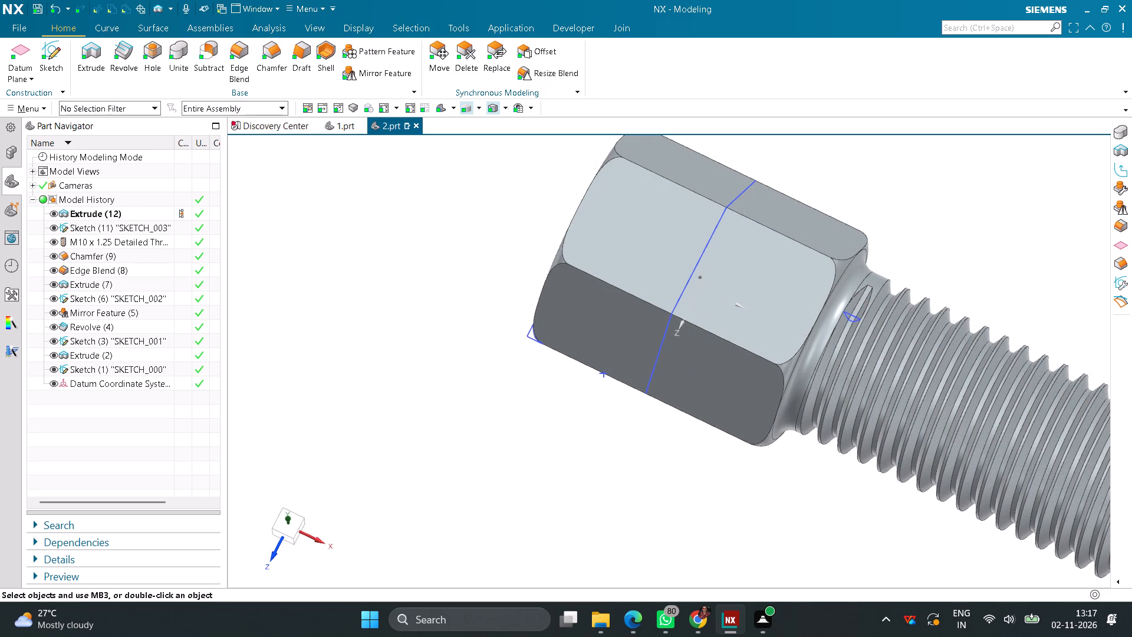
Save part 2.
scroll(505, 423, down, 2)
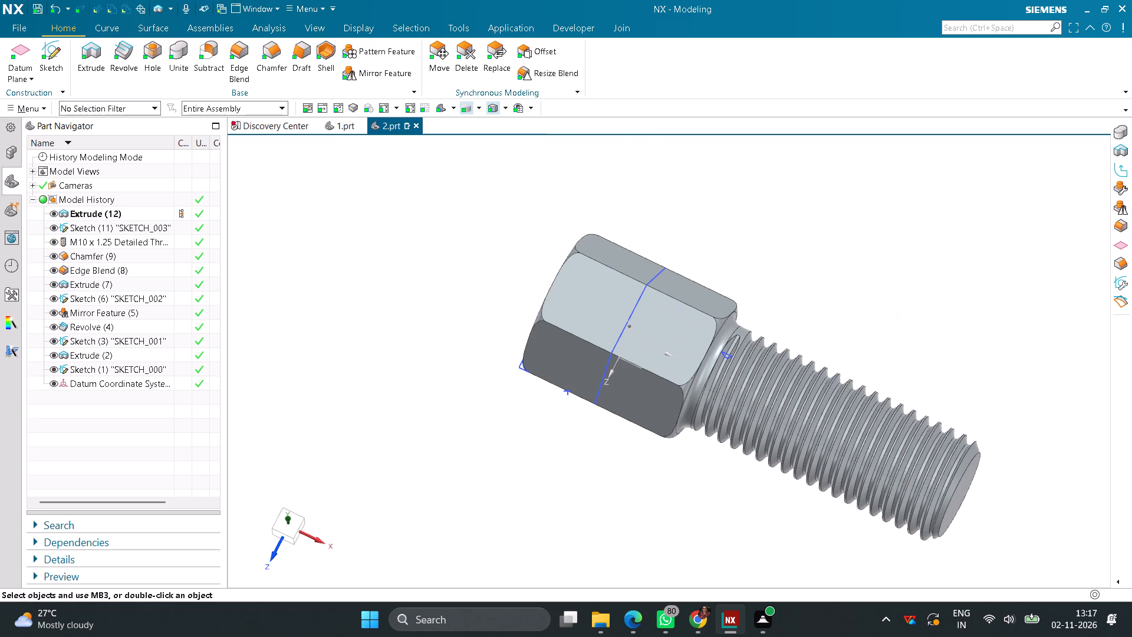
click(18, 25)
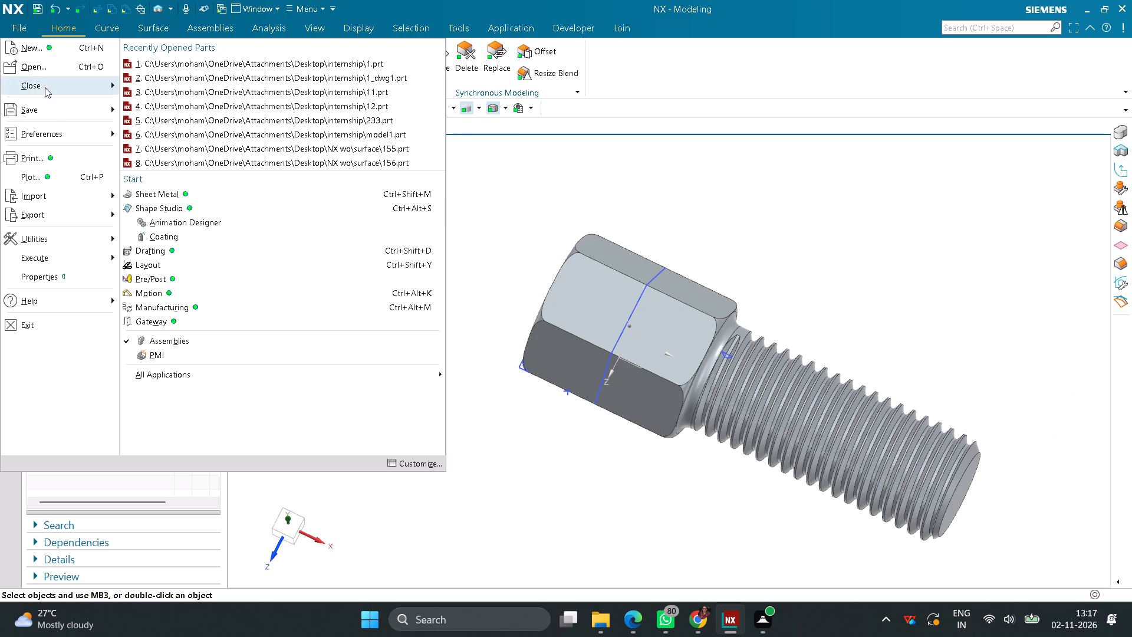
click(169, 49)
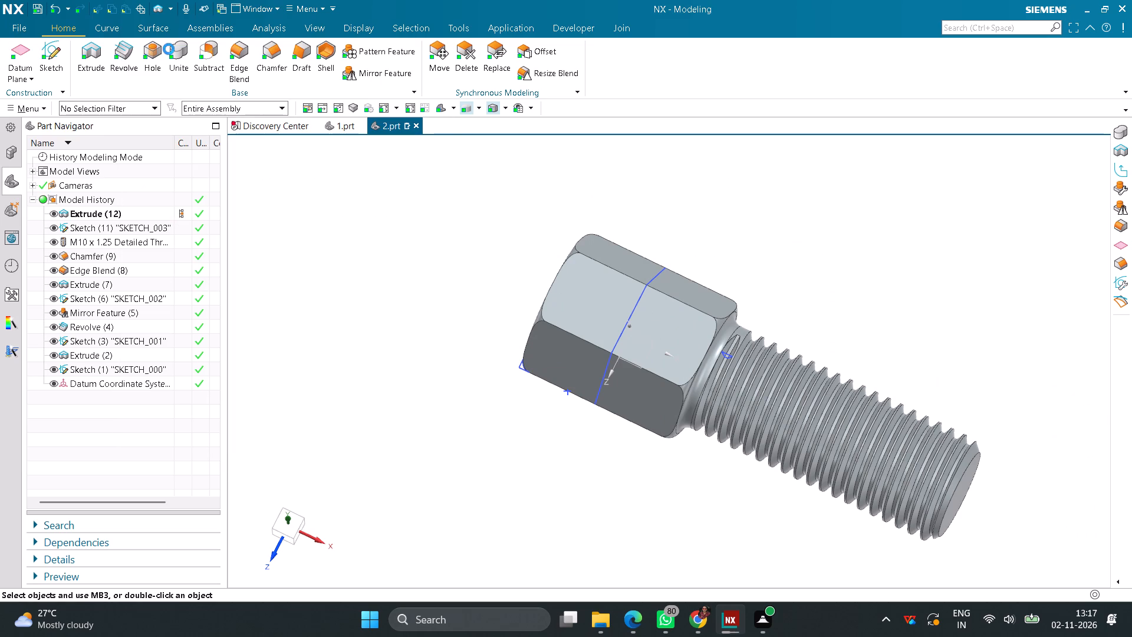
Save a copy of the bolt as an IGES file named 2 in the internship folder.
click(28, 29)
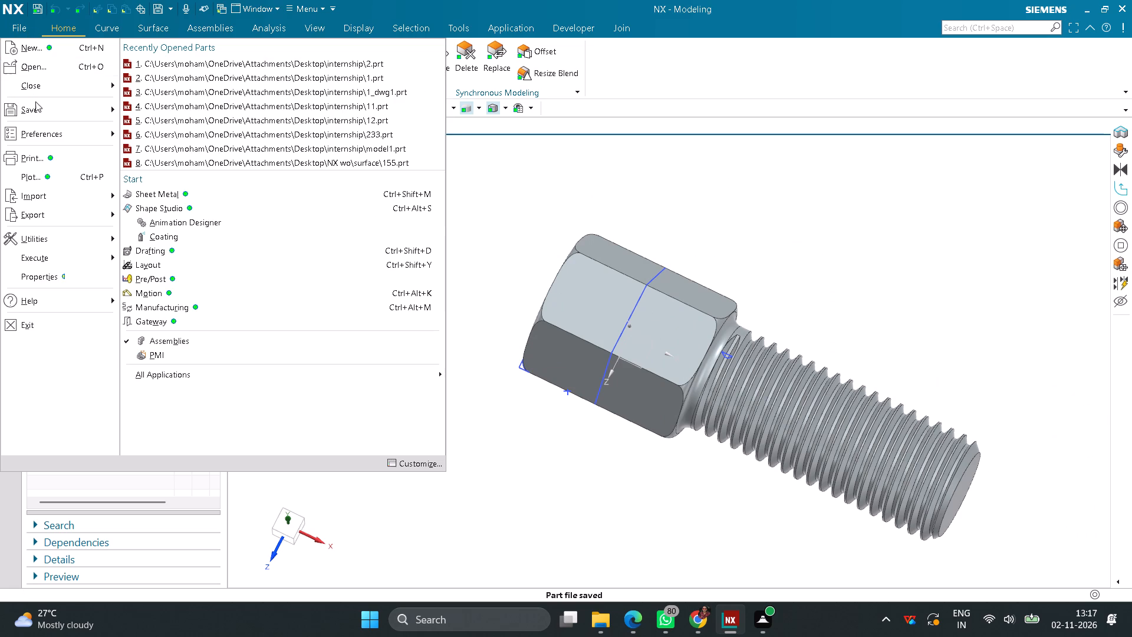
click(163, 125)
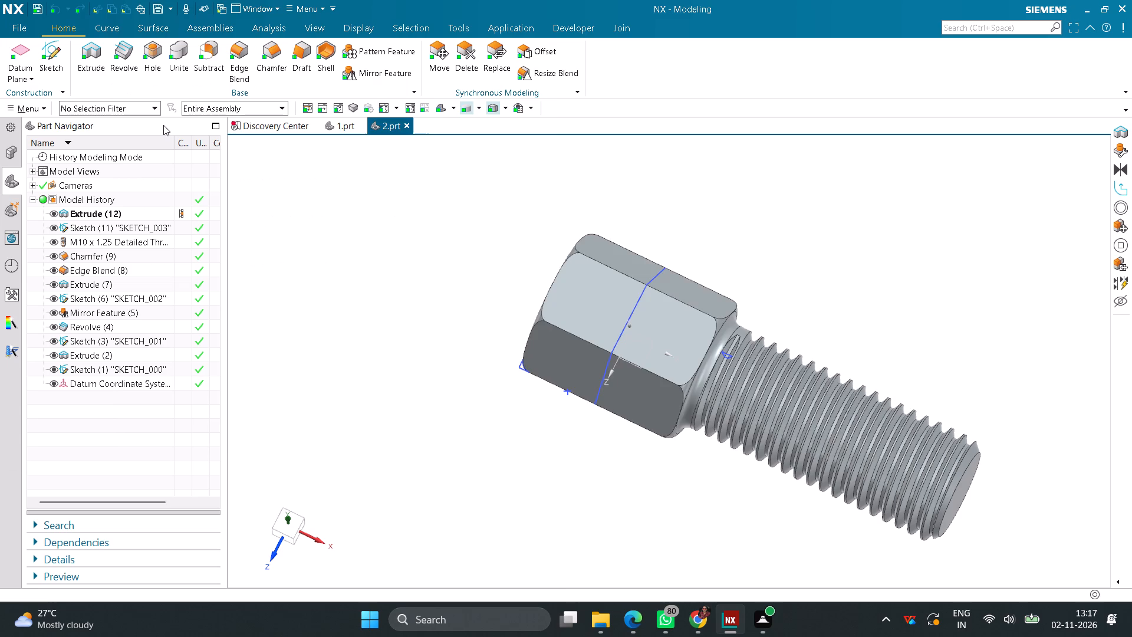
click(504, 354)
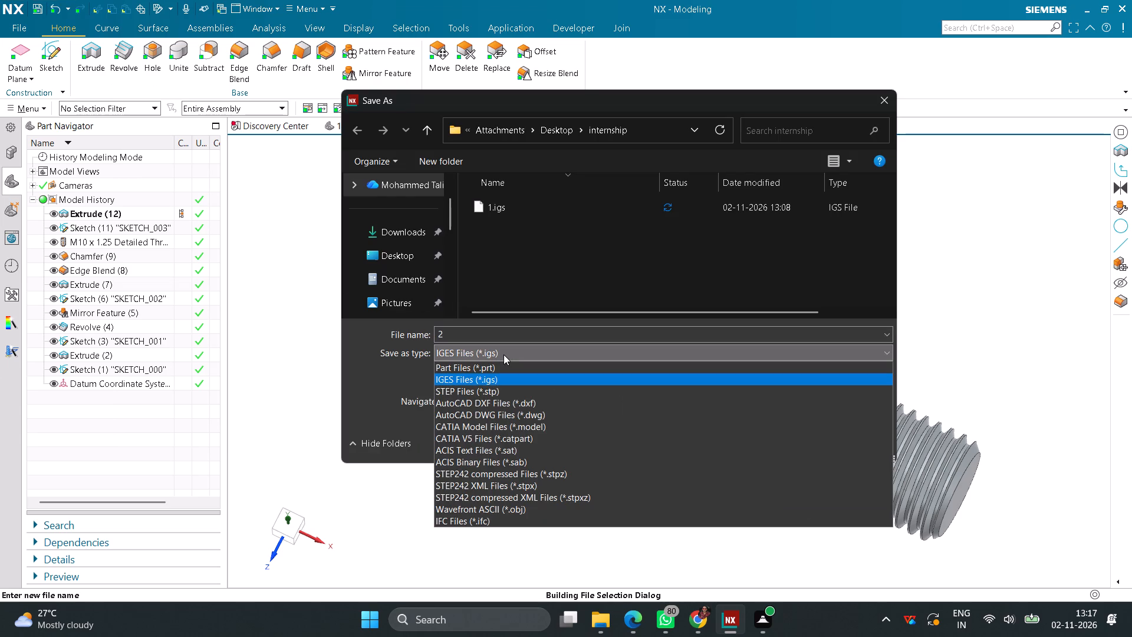
click(482, 376)
click(778, 445)
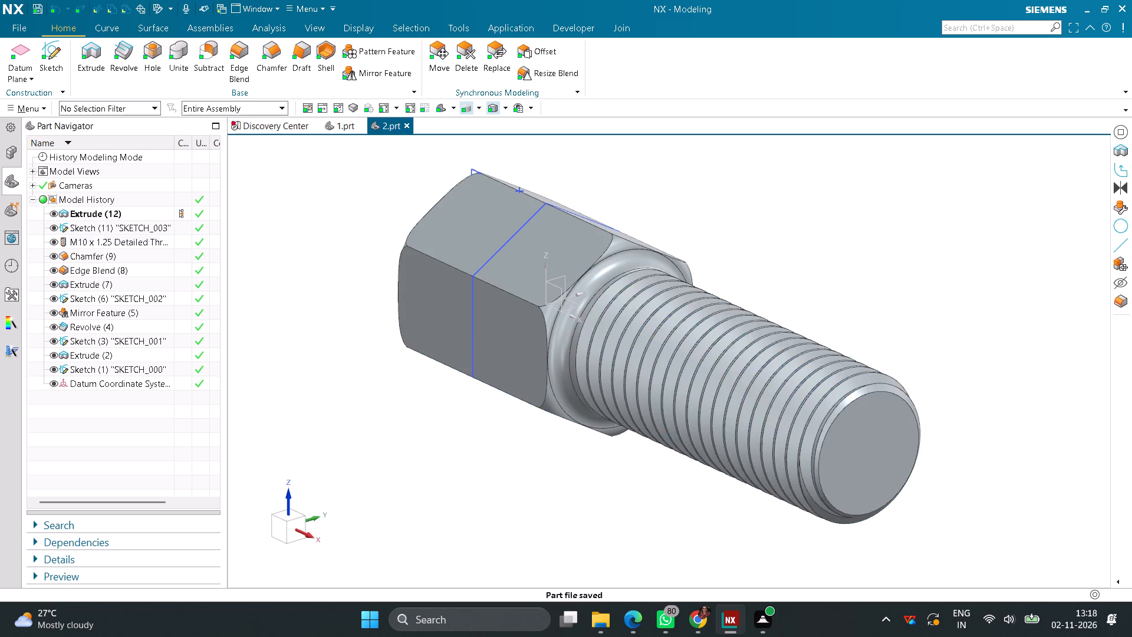
Sketch a 4.1 mm diameter circle centred on the origin on the Front plane.
click(48, 58)
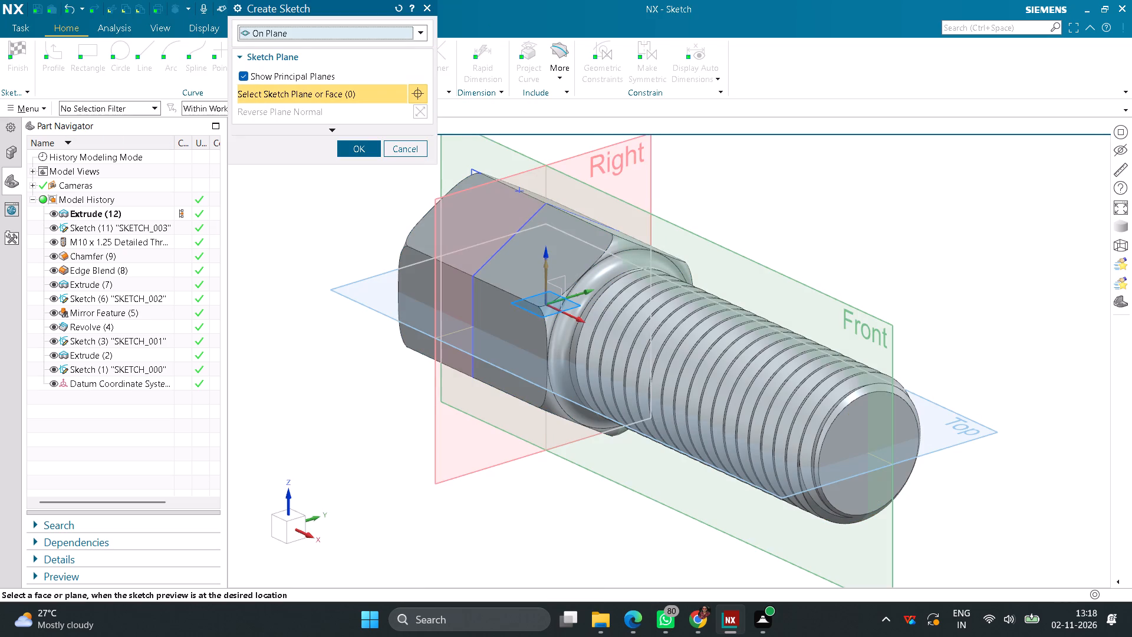
scroll(353, 433, down, 2)
scroll(486, 503, down, 2)
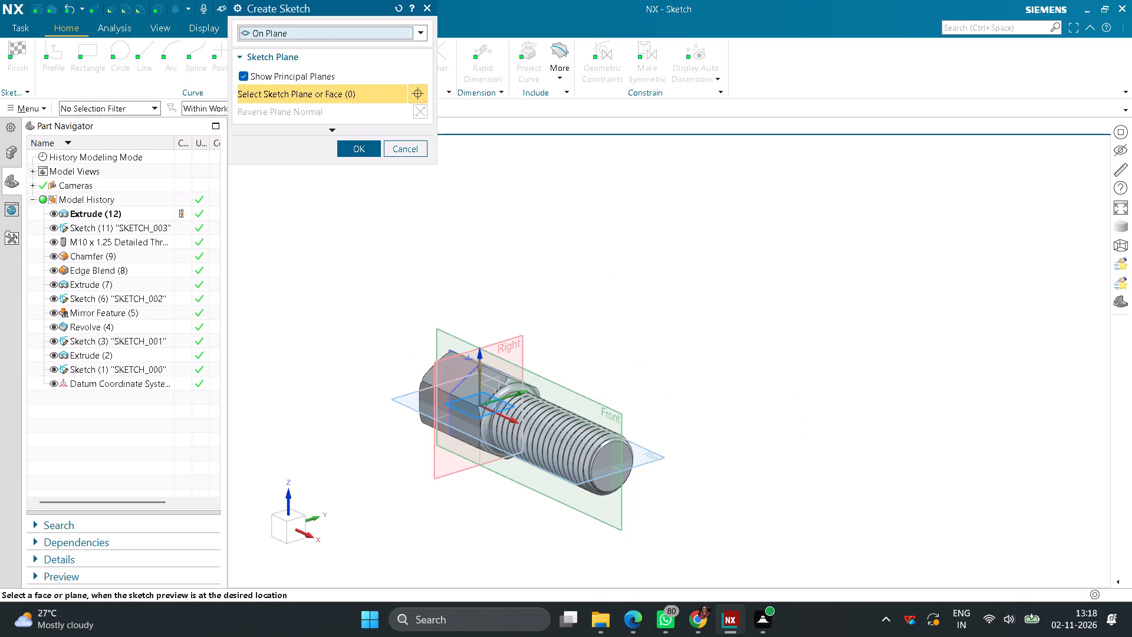
click(449, 331)
click(358, 146)
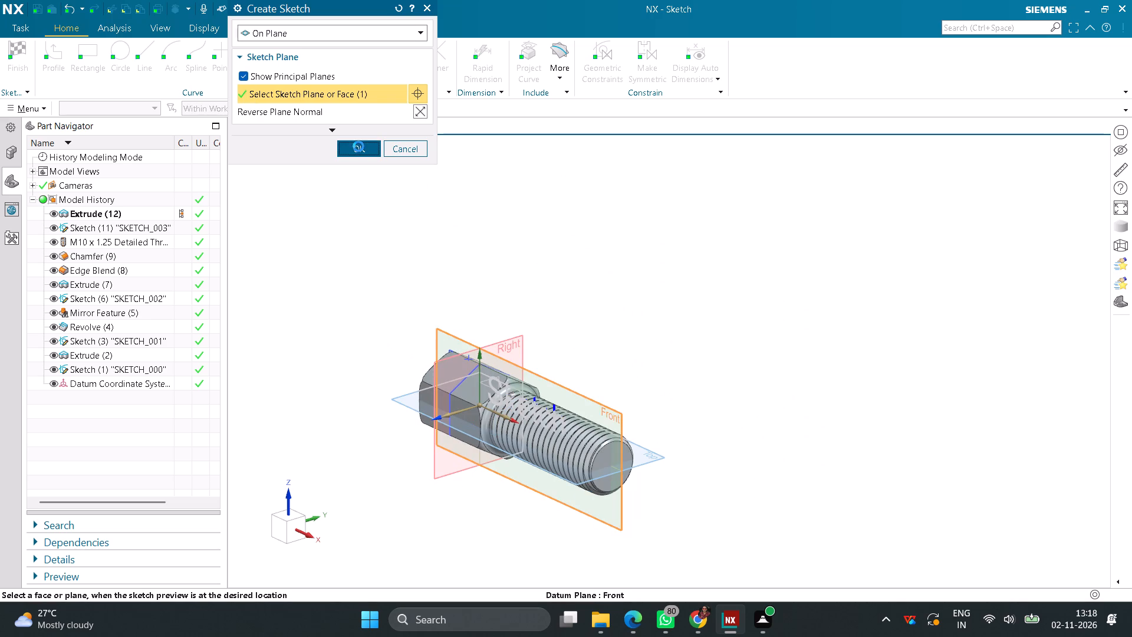
click(120, 51)
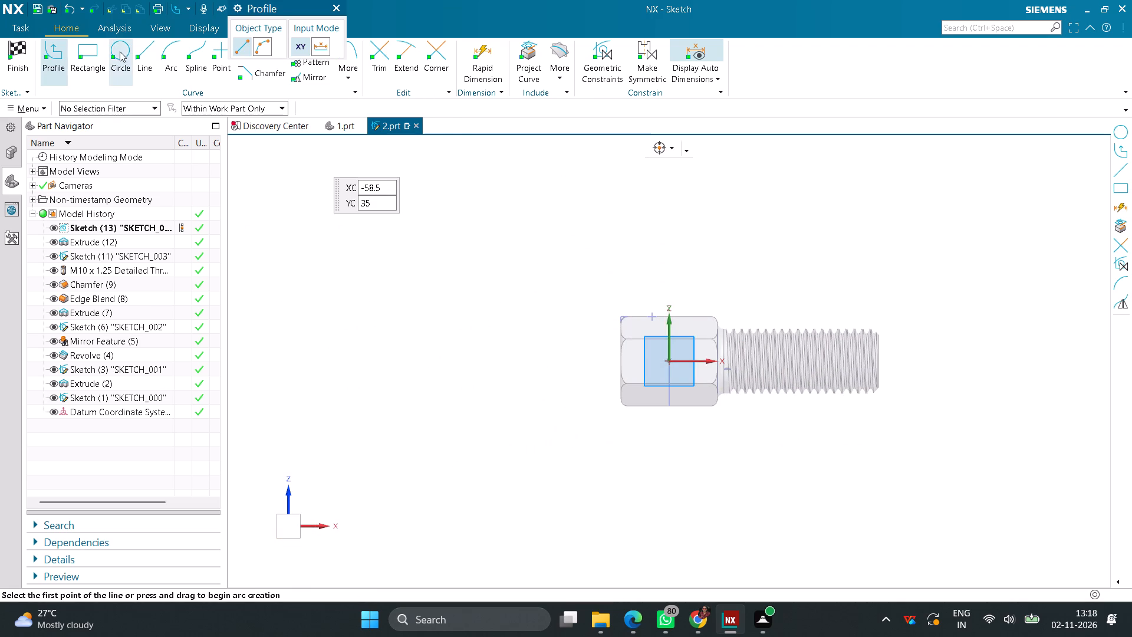
scroll(660, 362, up, 6)
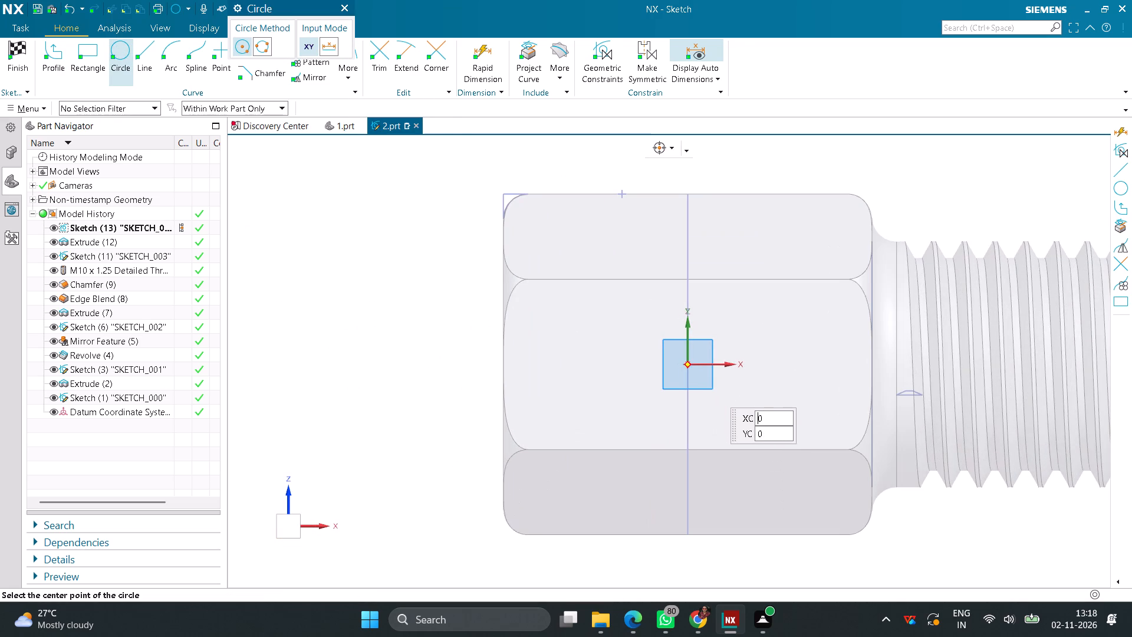
click(689, 366)
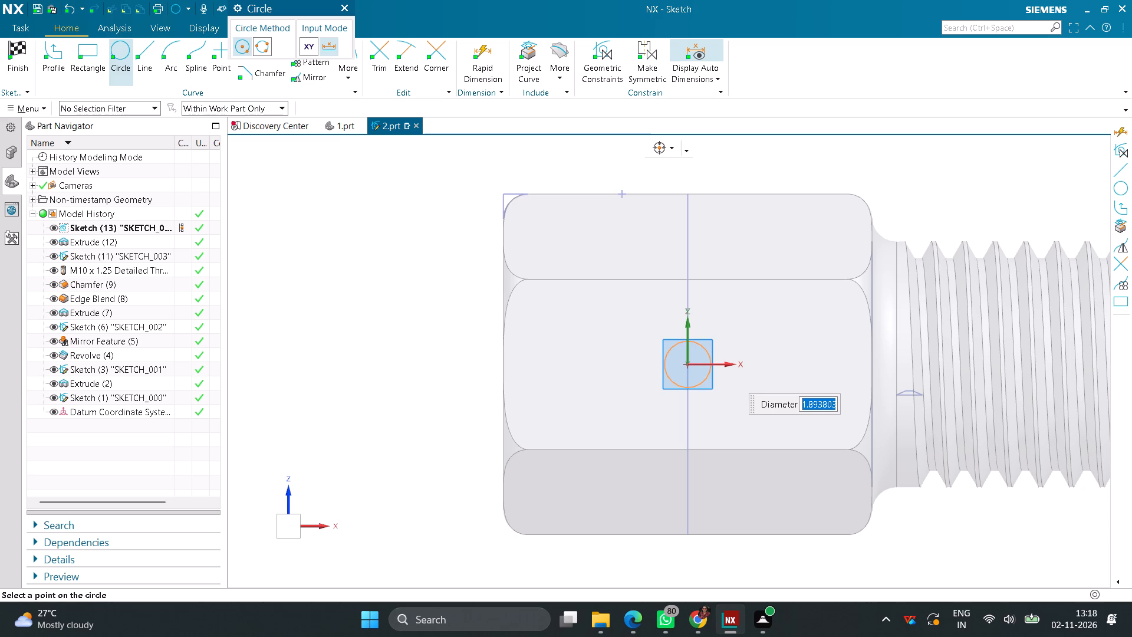
text(4.1)
key(Return)
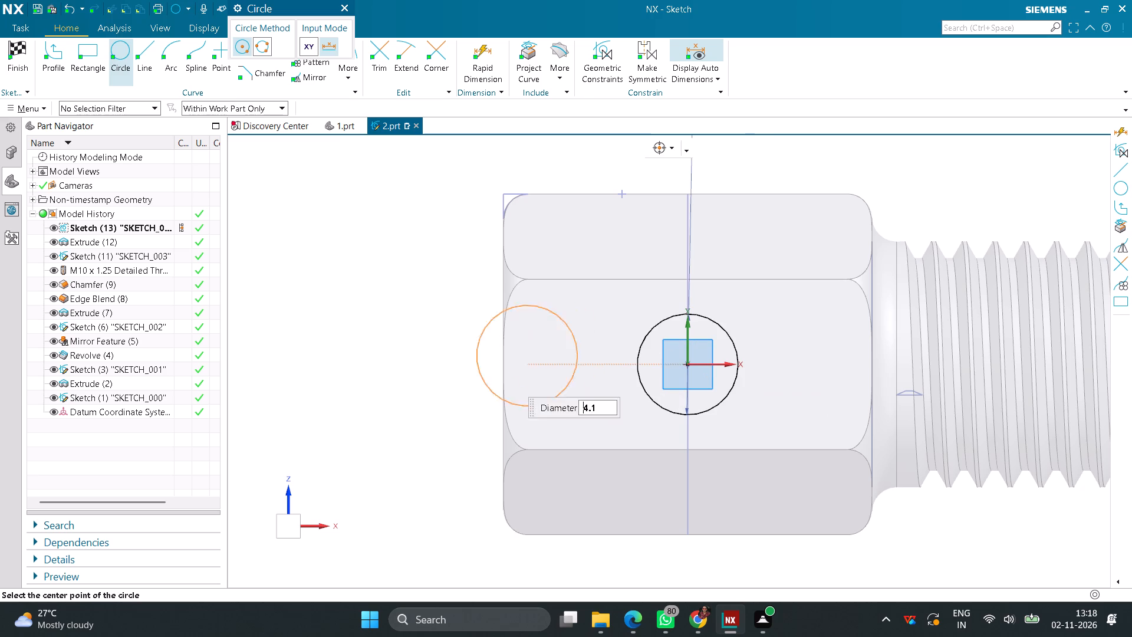
middle_click(422, 333)
click(22, 52)
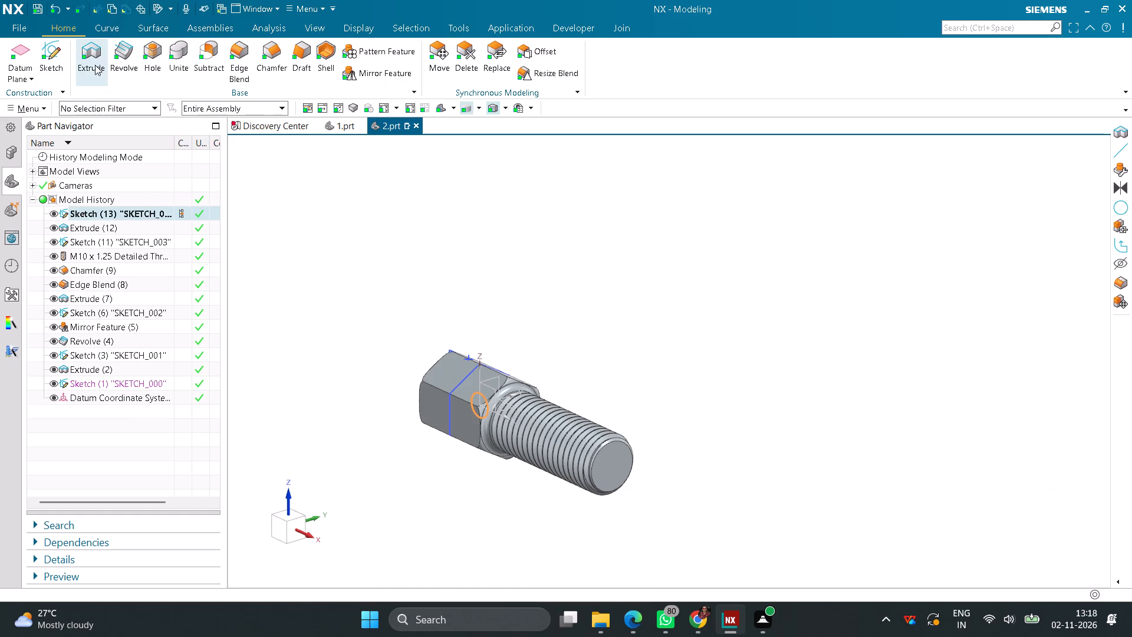
Extrude the circle with a symmetric distance of 25 mm, subtracting it to cut a cross hole through the hex head.
click(91, 59)
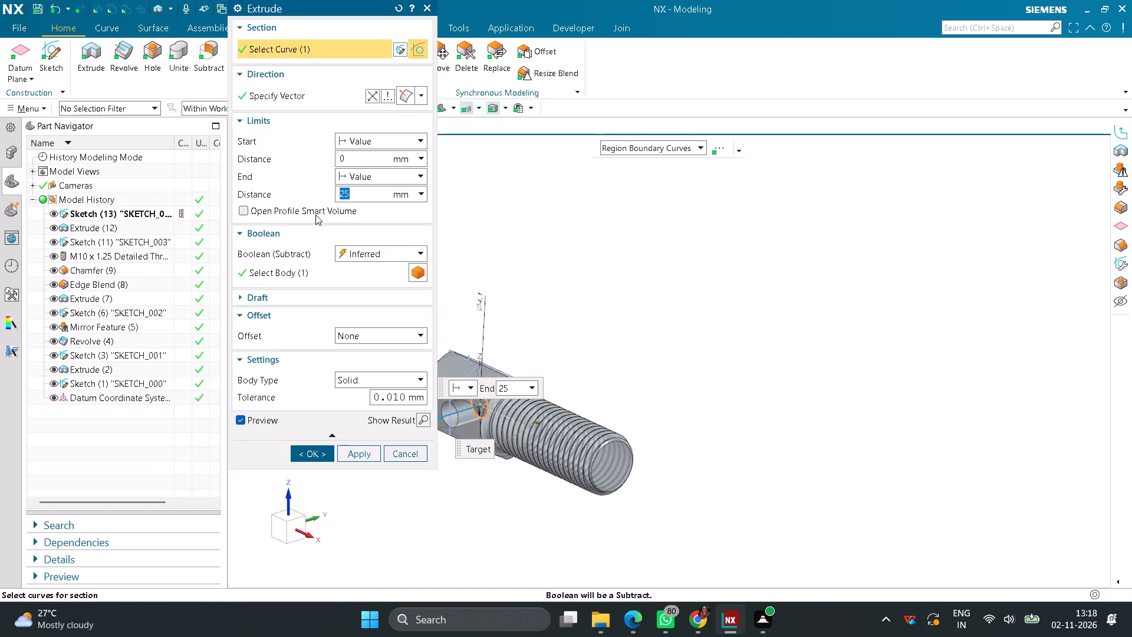
click(400, 179)
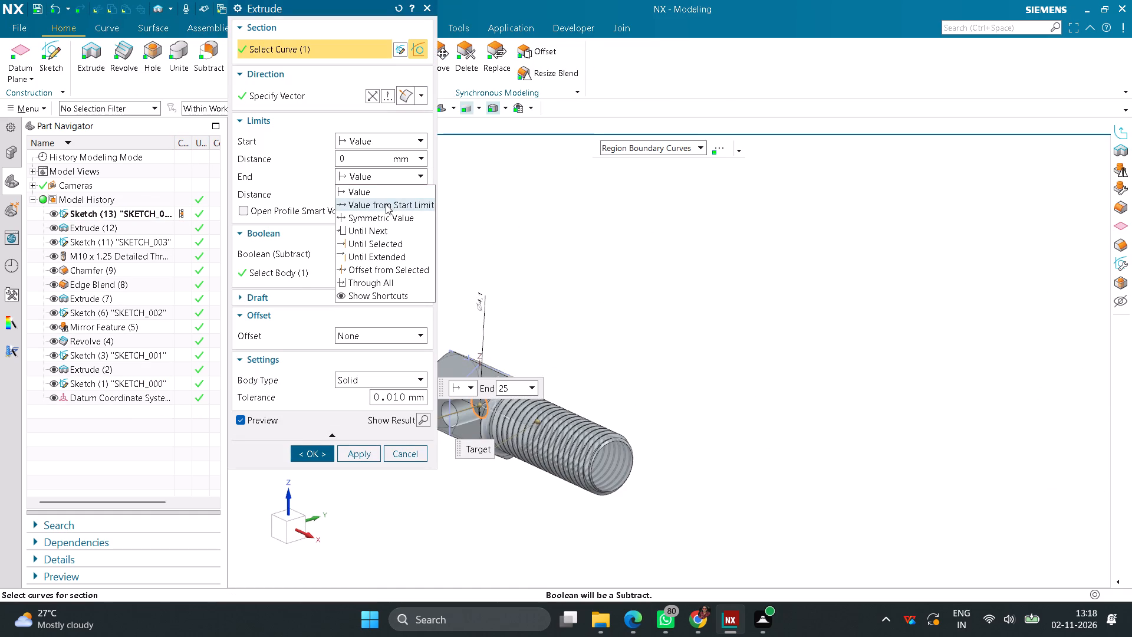
click(379, 220)
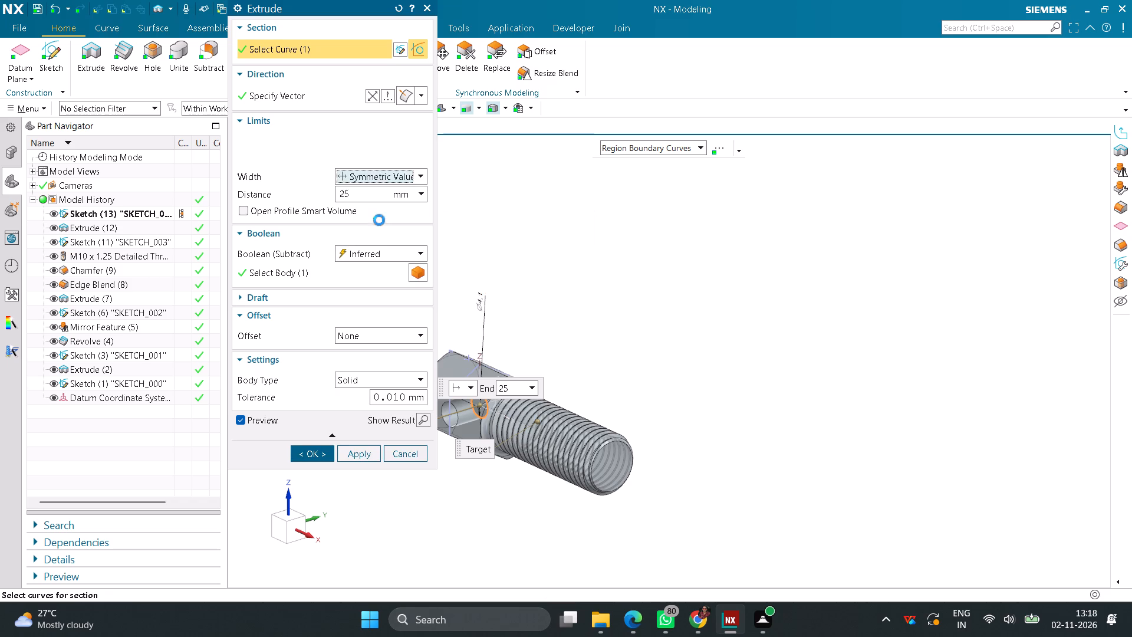
click(330, 419)
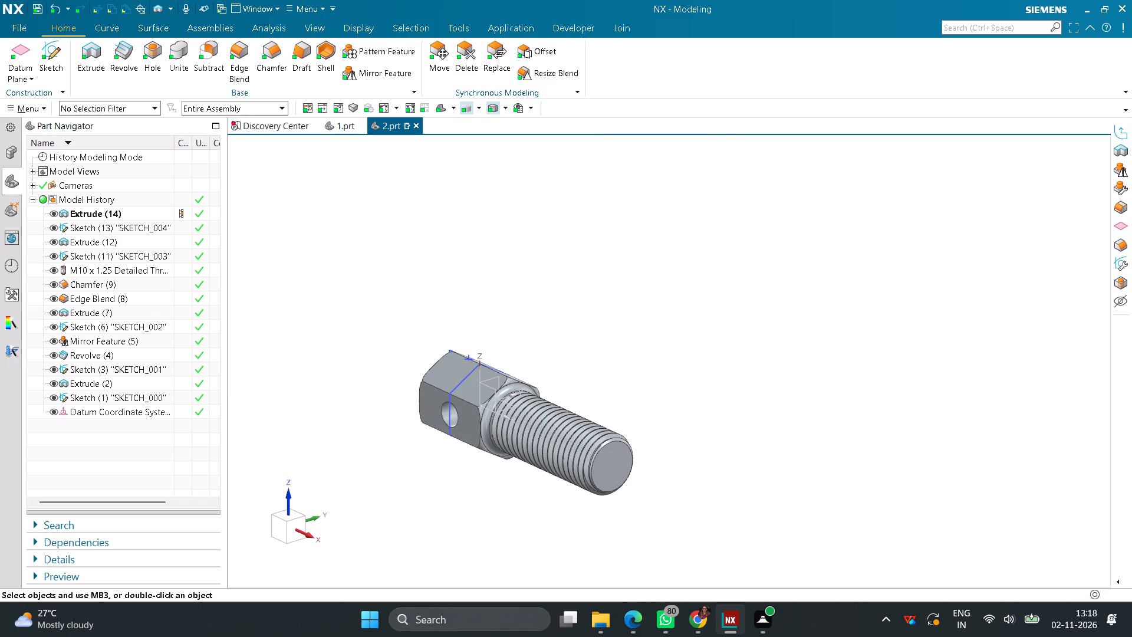
middle_drag(340, 426, 388, 410)
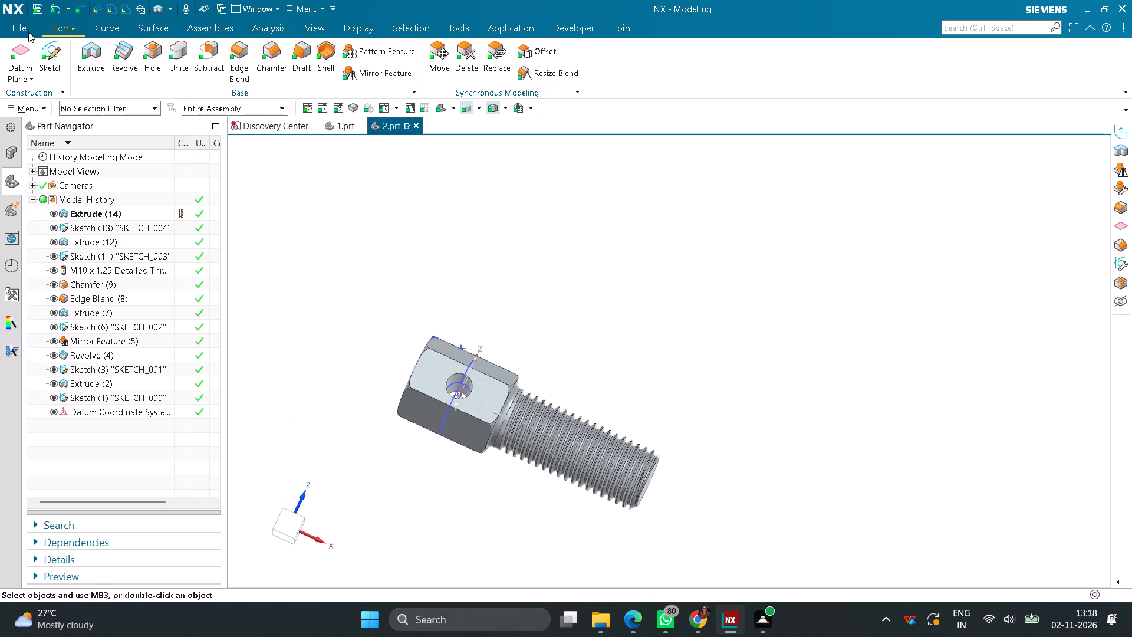
Save part 2 with its new cross hole.
click(16, 25)
click(160, 58)
Save another copy of the updated bolt with Save As, keeping the suggested file name.
click(18, 28)
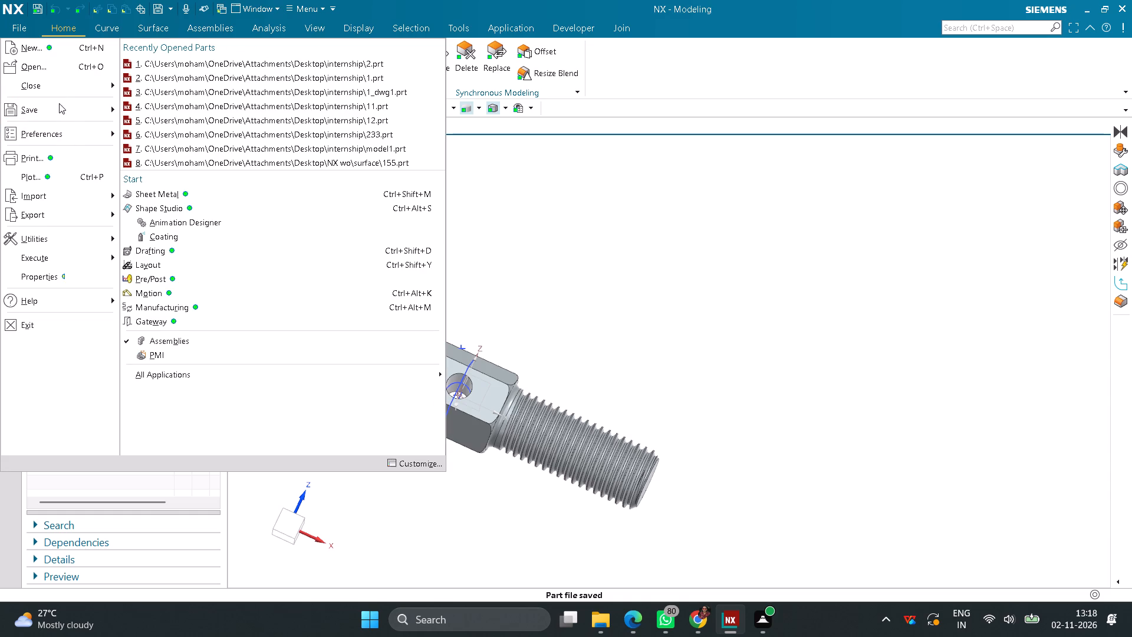
click(173, 126)
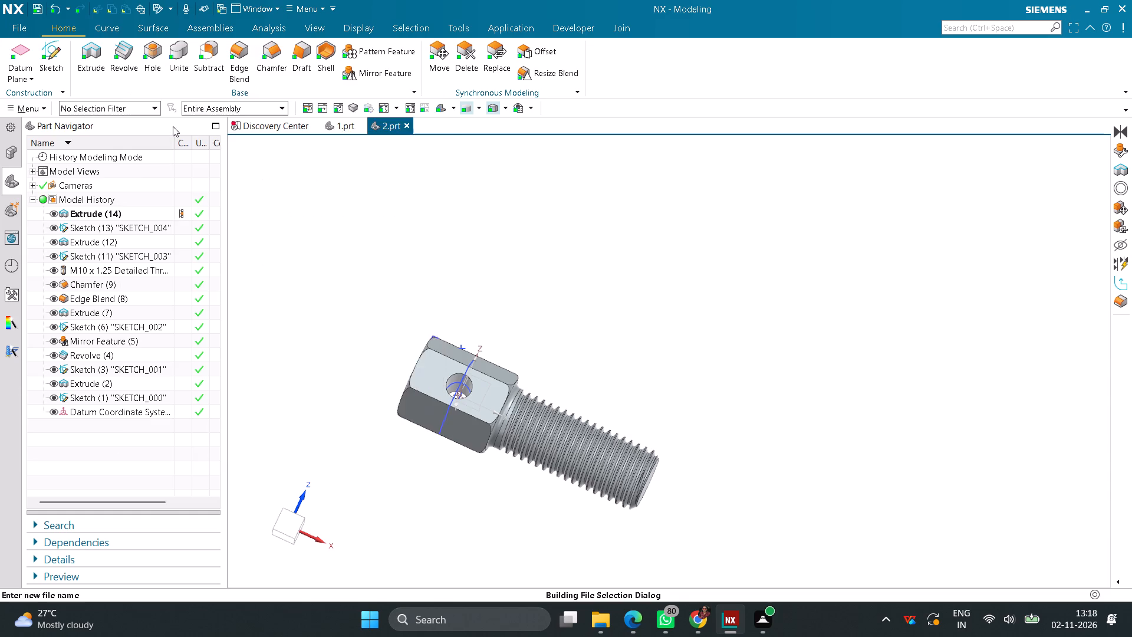
click(783, 442)
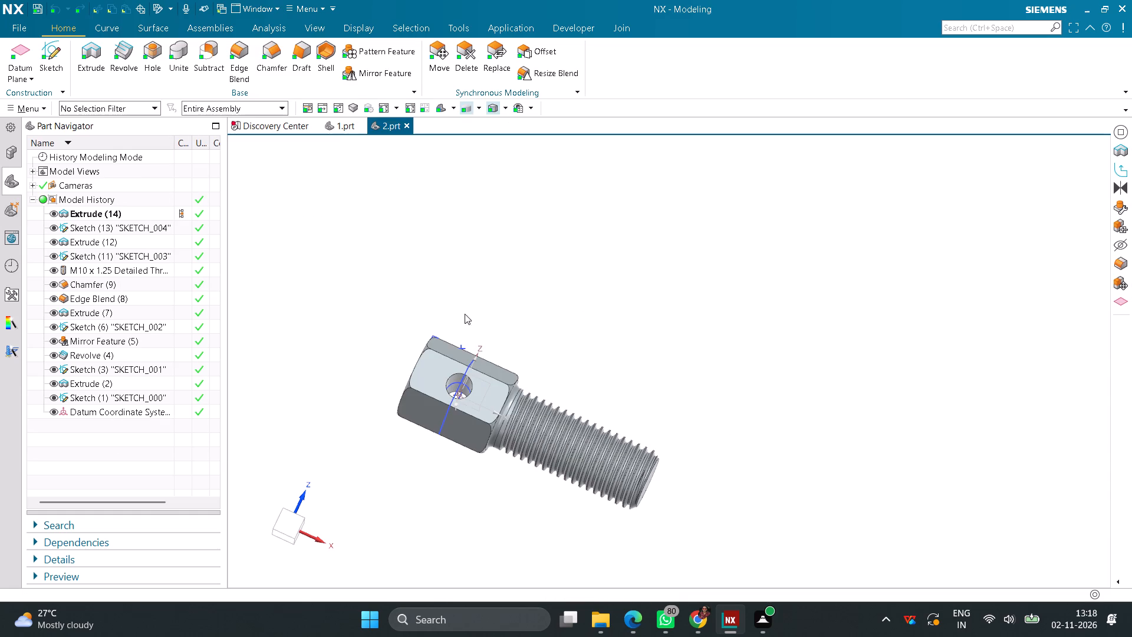
click(420, 322)
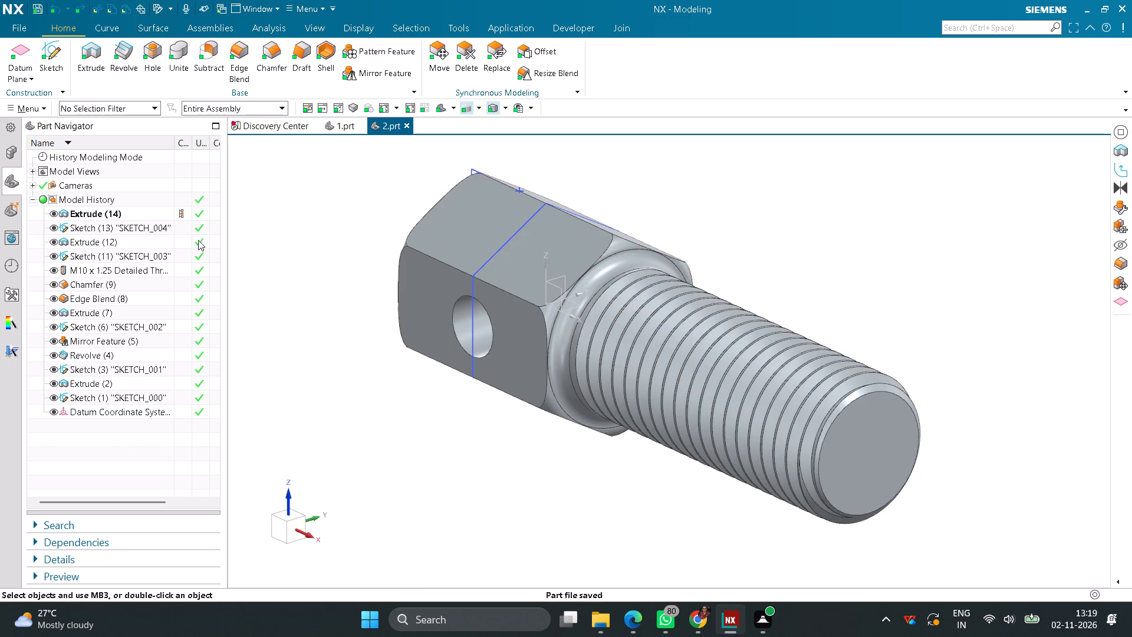
Create a new assembly file from the millimetre Assembly template in the internship folder.
click(12, 28)
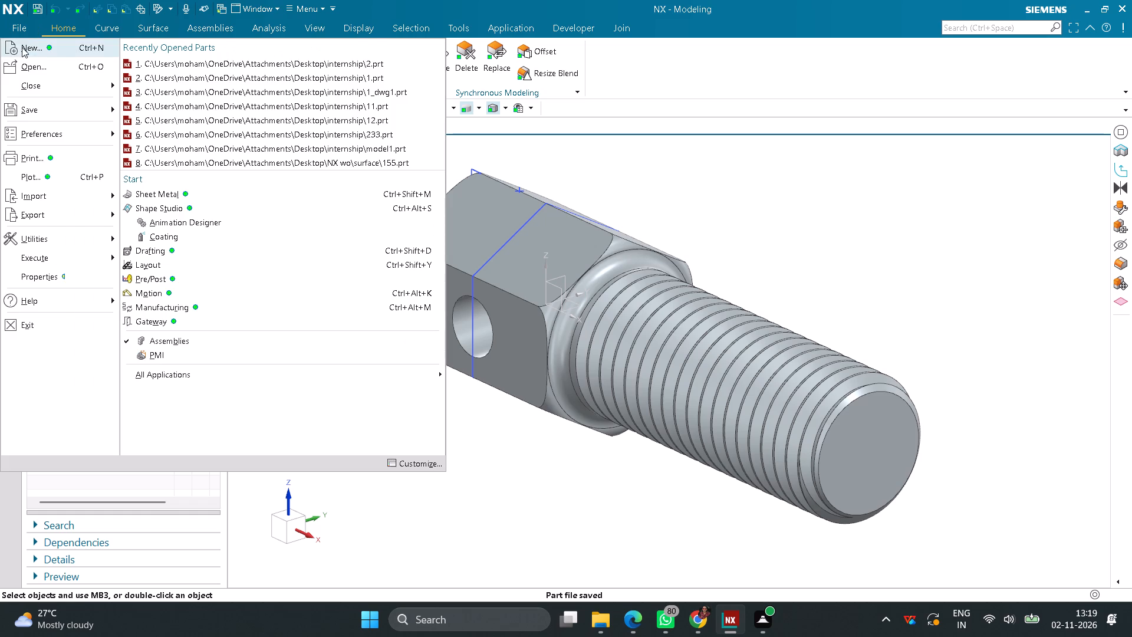
click(22, 47)
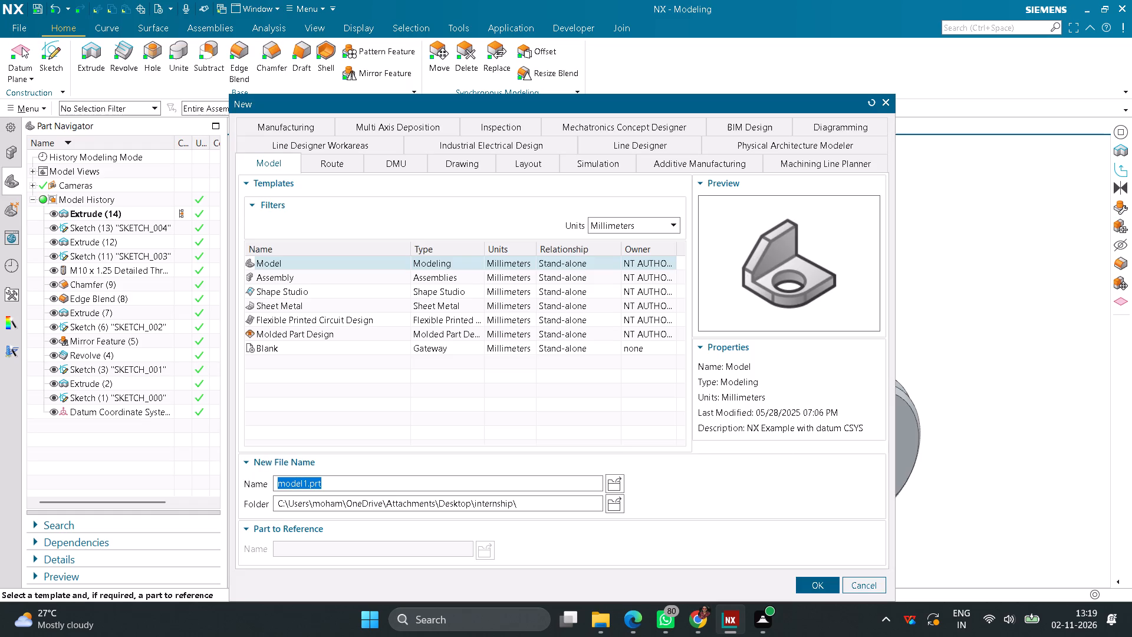
click(283, 274)
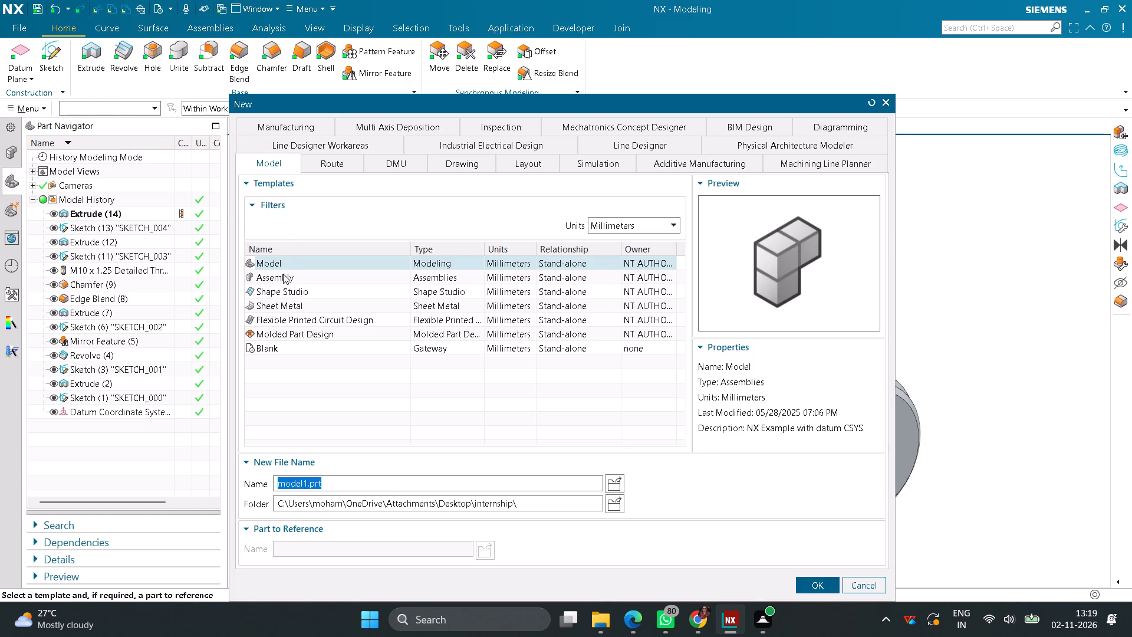
click(814, 581)
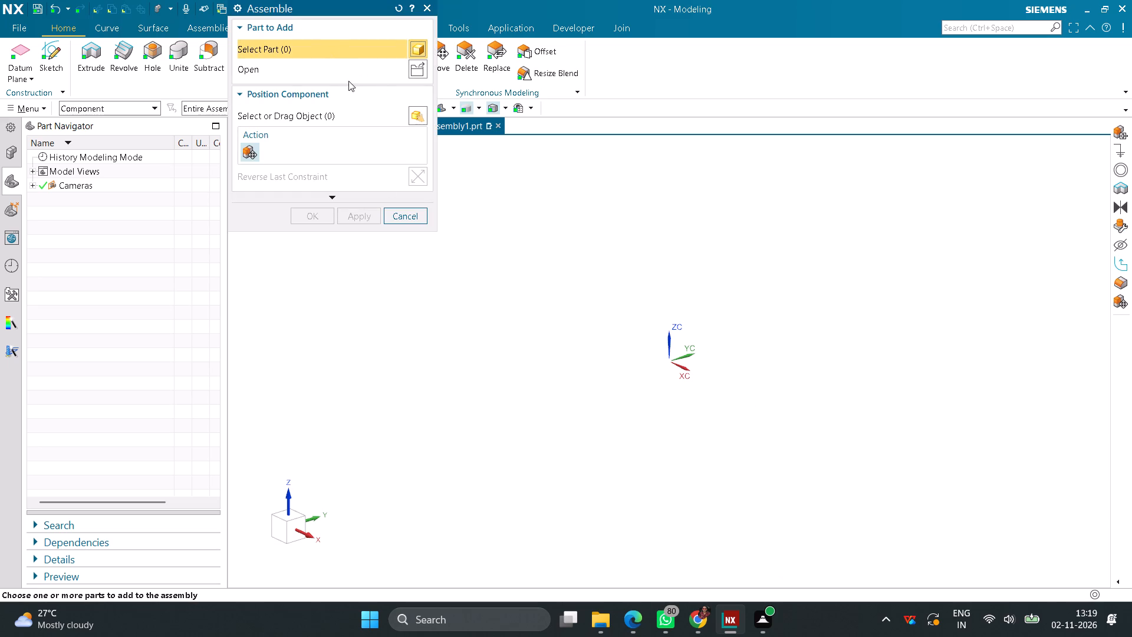
Add part 1, the ring, from the internship folder as the first component of the assembly.
click(420, 68)
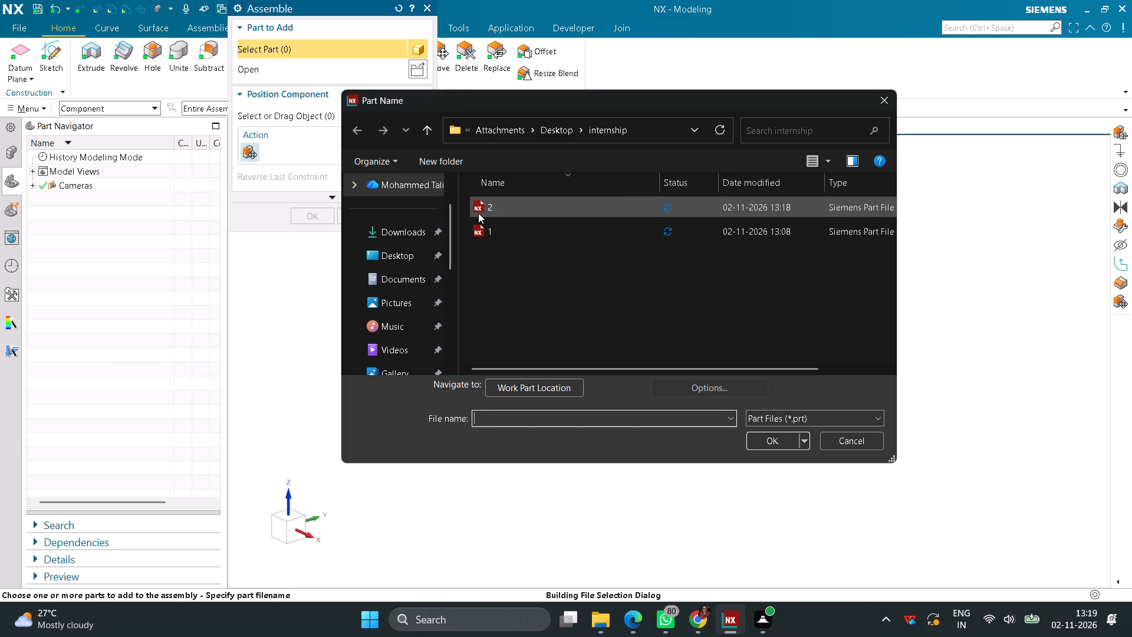
click(483, 229)
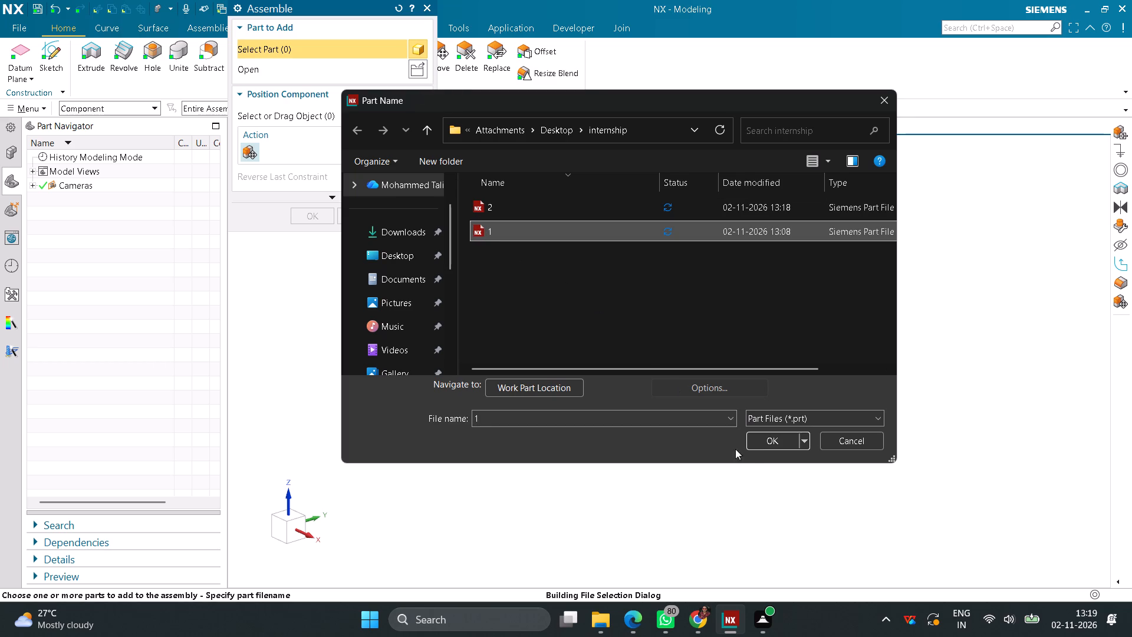
click(778, 442)
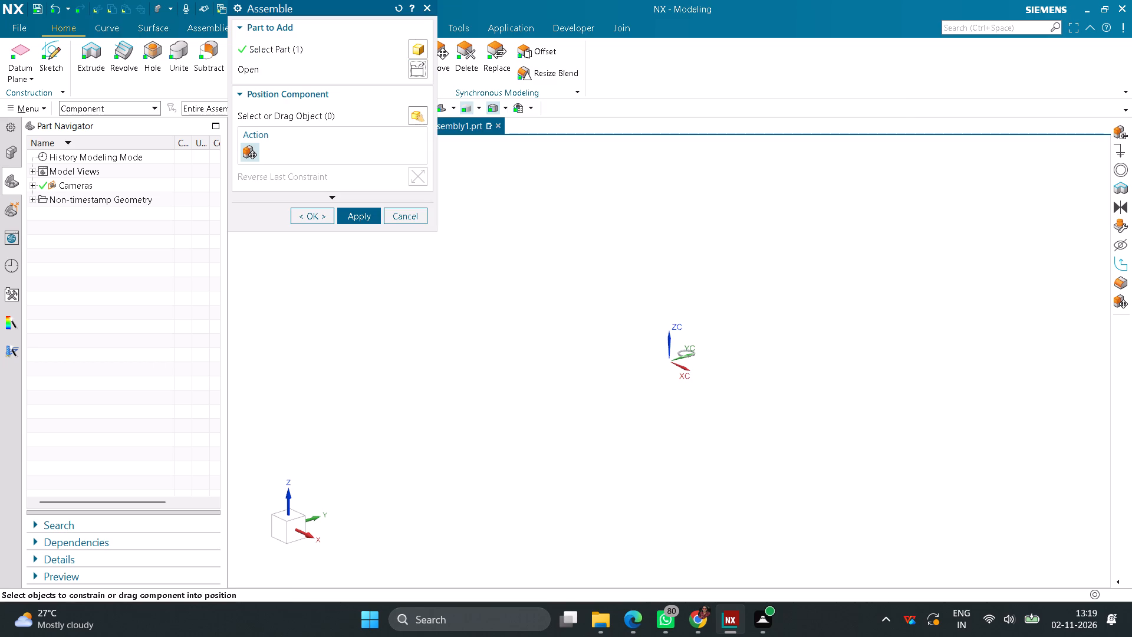
scroll(696, 359, up, 5)
scroll(707, 311, up, 3)
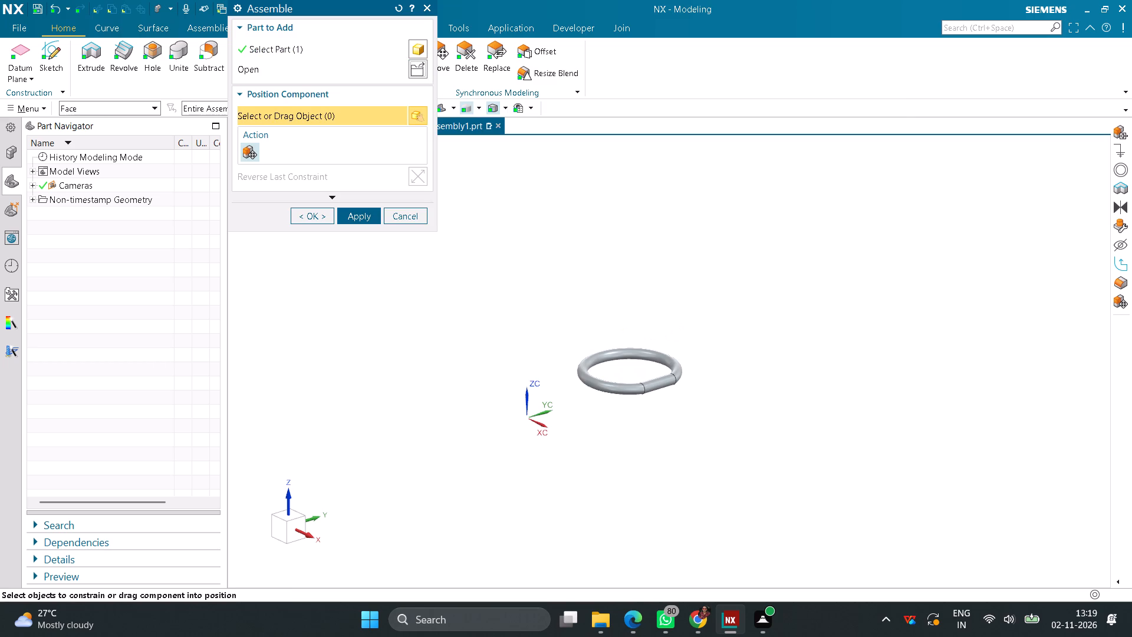
scroll(707, 310, up, 2)
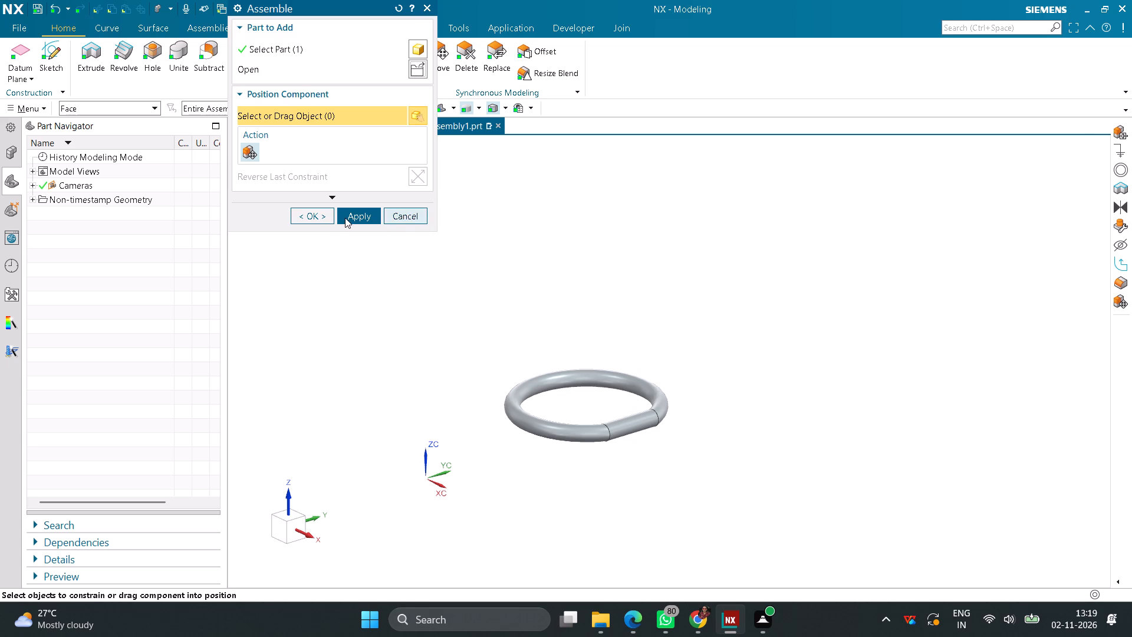
click(325, 216)
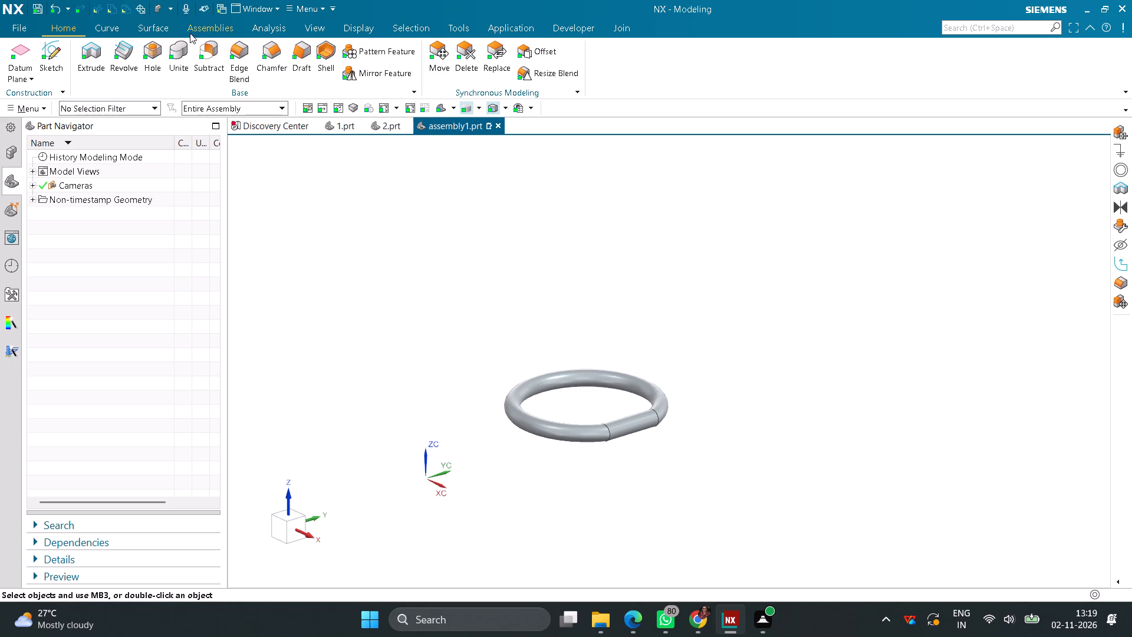
Apply a Fix constraint to the ring component.
click(210, 28)
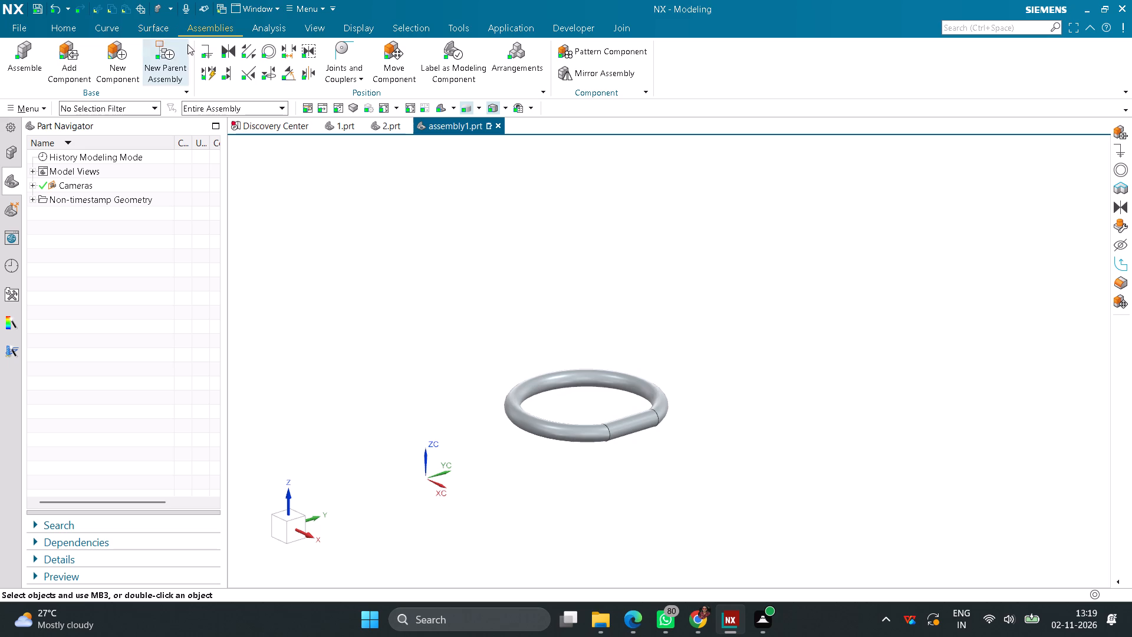
click(217, 55)
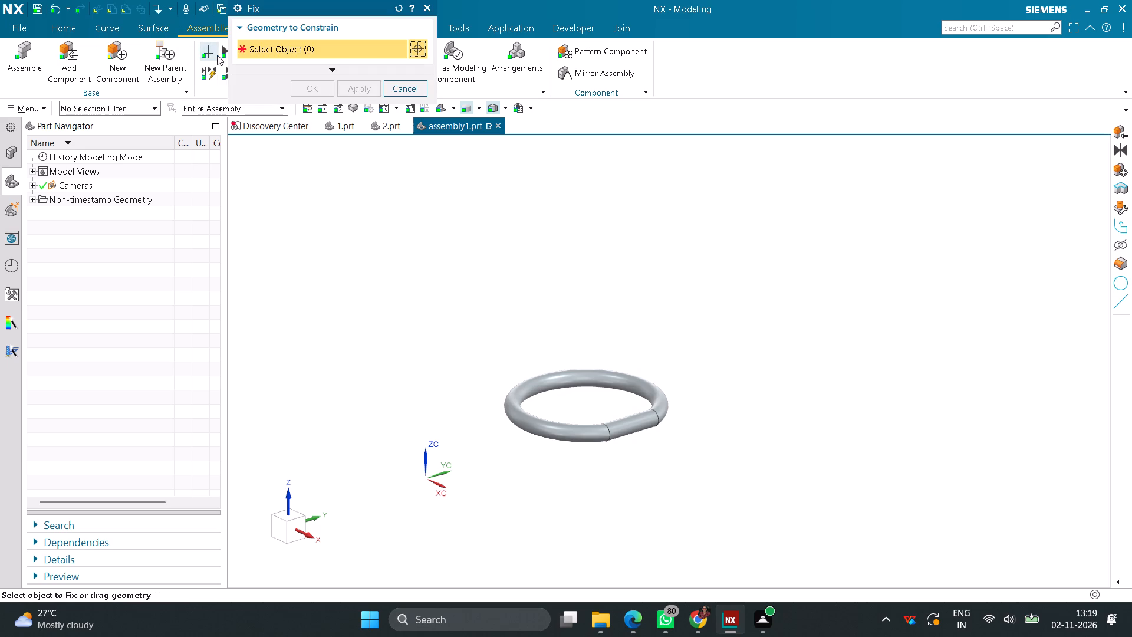
click(559, 375)
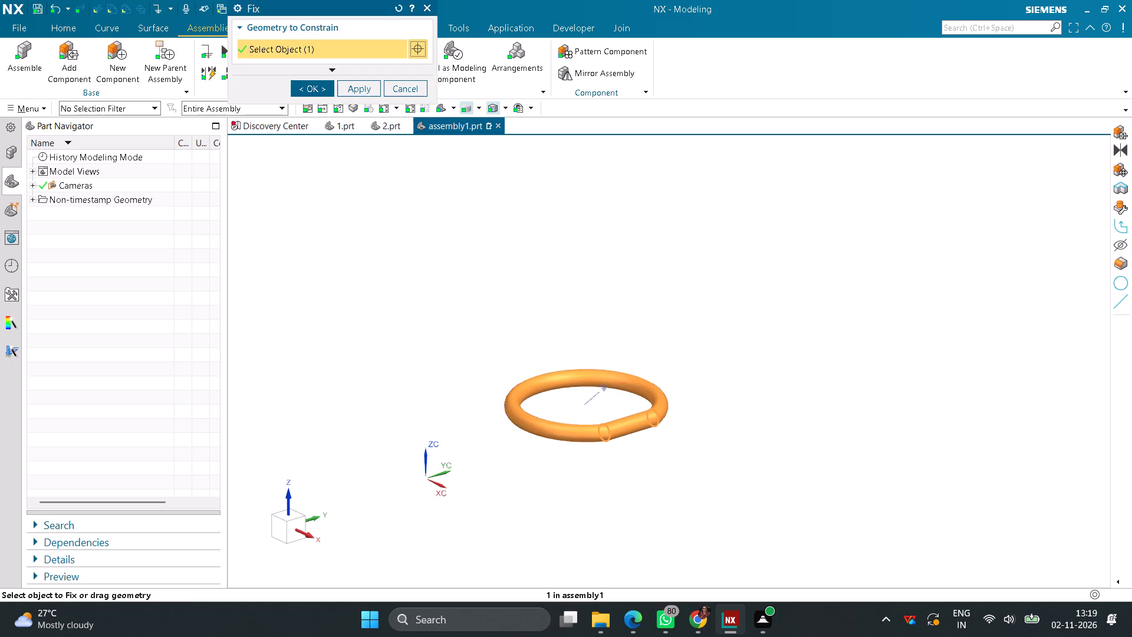
click(320, 87)
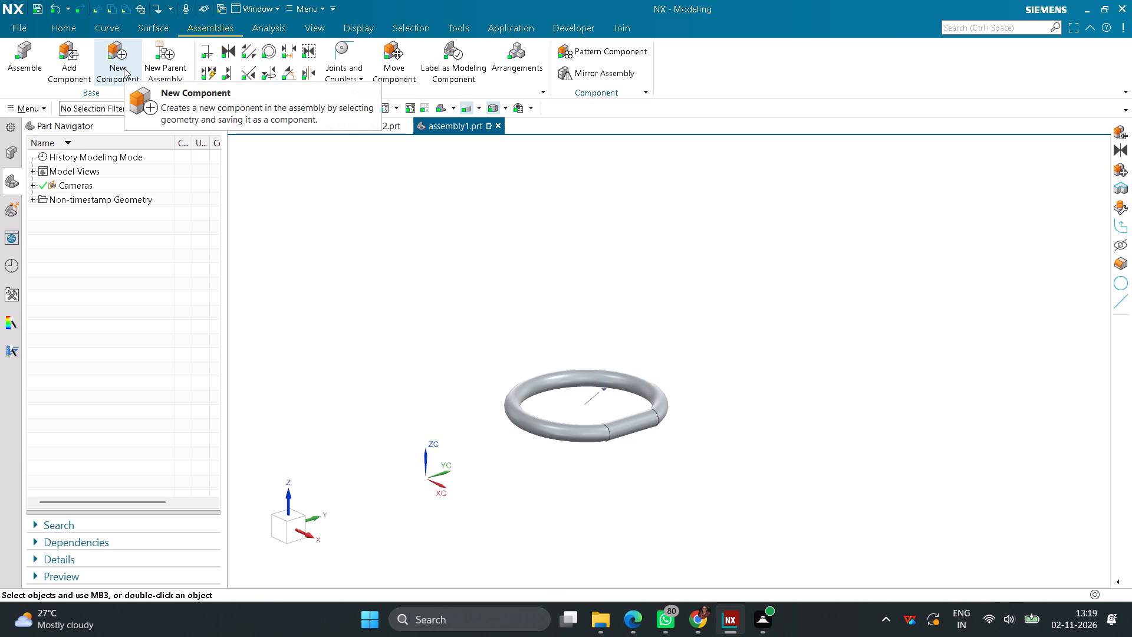
Add part 2, the bolt, as the second component of the assembly, placing it beside the ring.
click(64, 67)
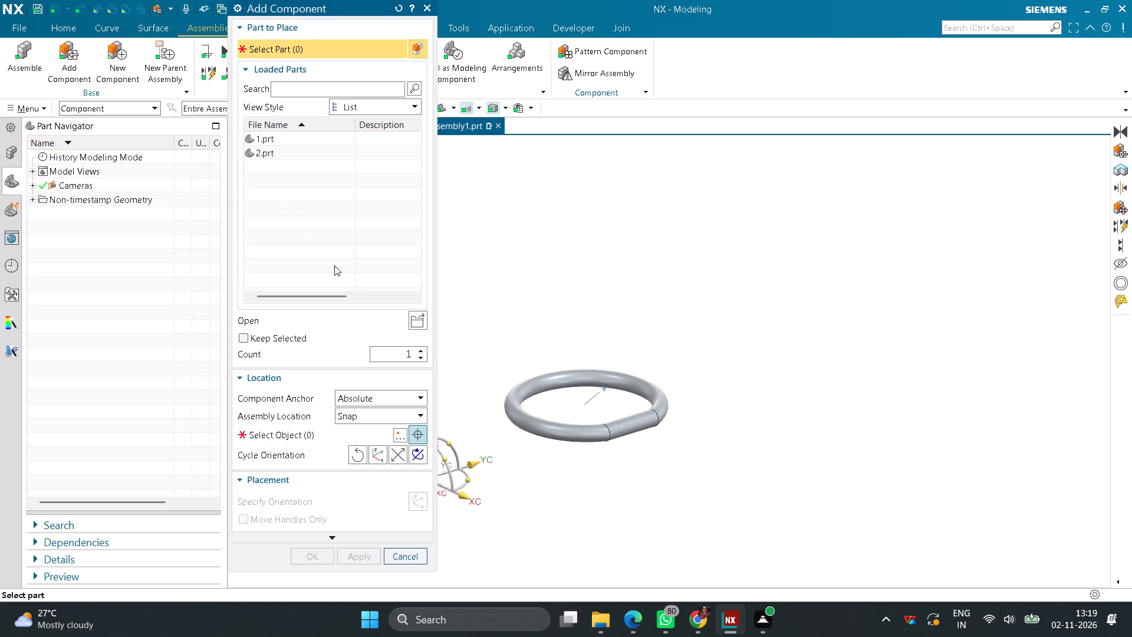
click(276, 155)
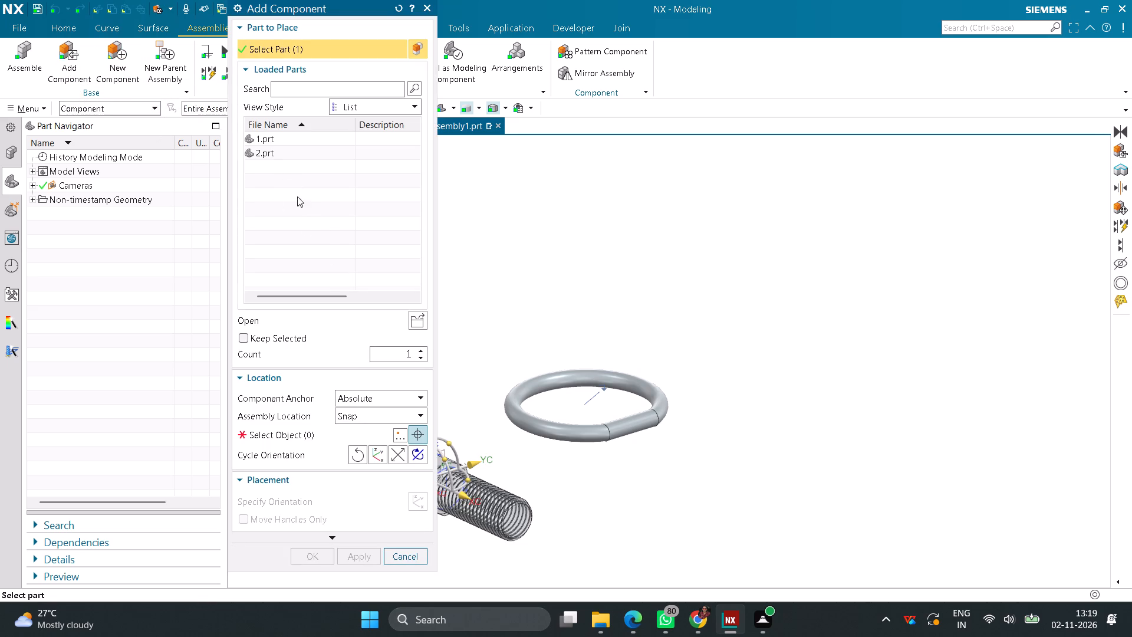
scroll(473, 445, up, 1)
drag(464, 471, 509, 475)
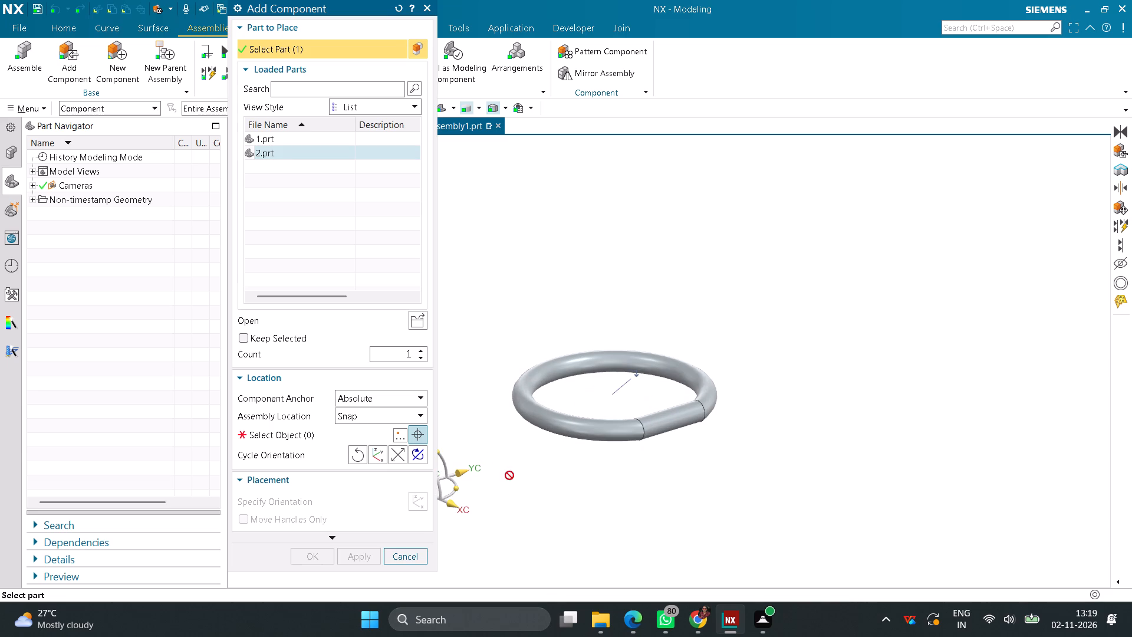
drag(509, 475, 521, 478)
scroll(491, 460, down, 7)
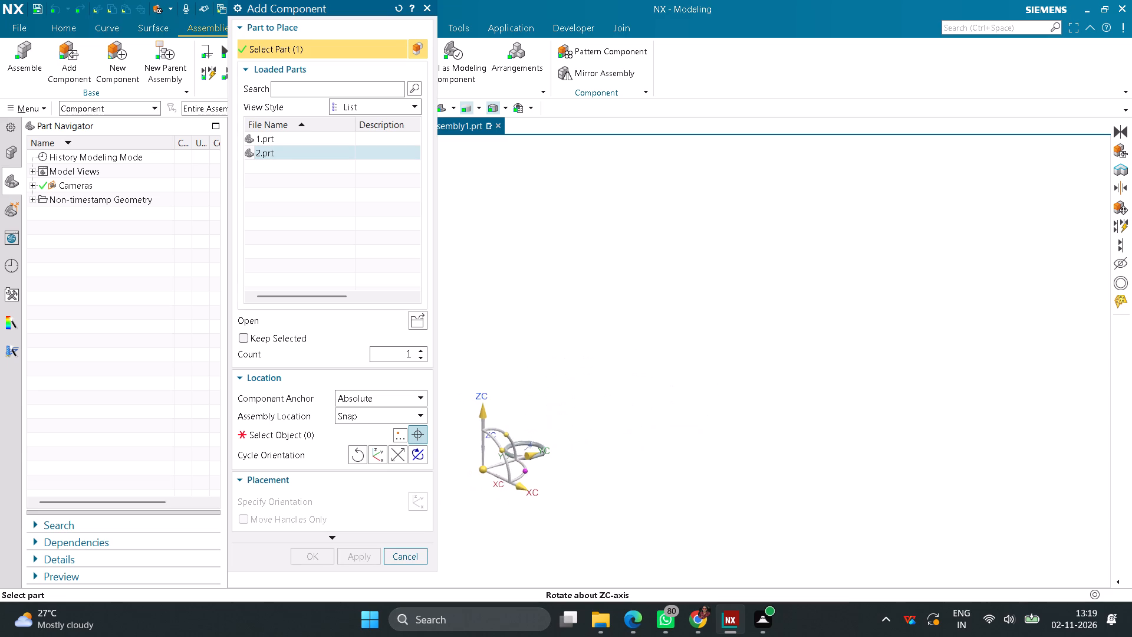
scroll(527, 471, up, 2)
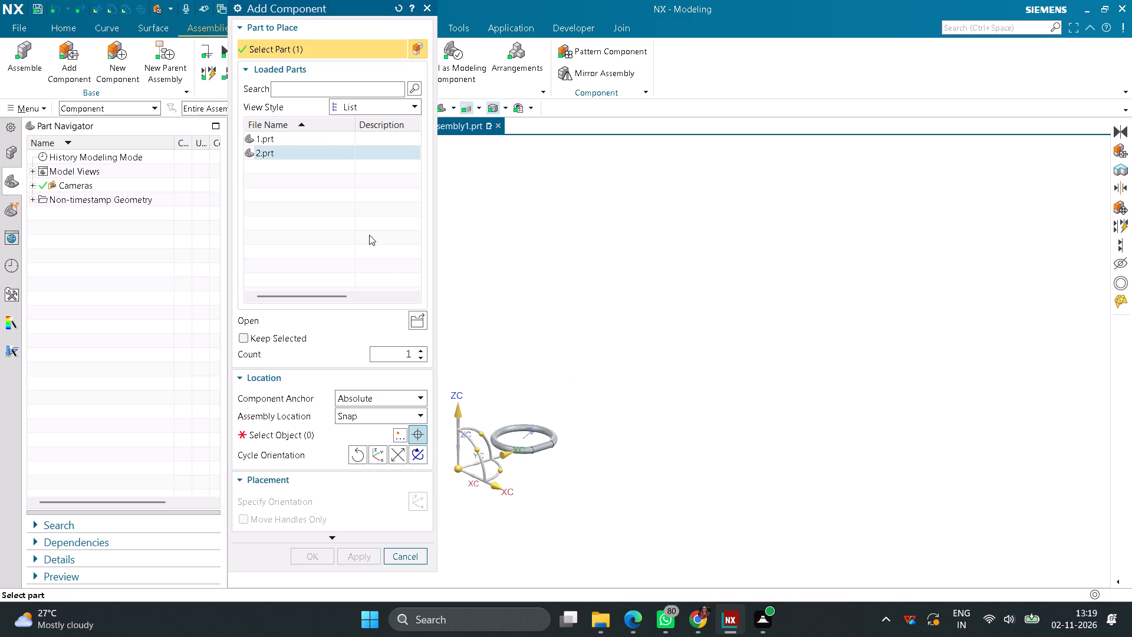
click(296, 438)
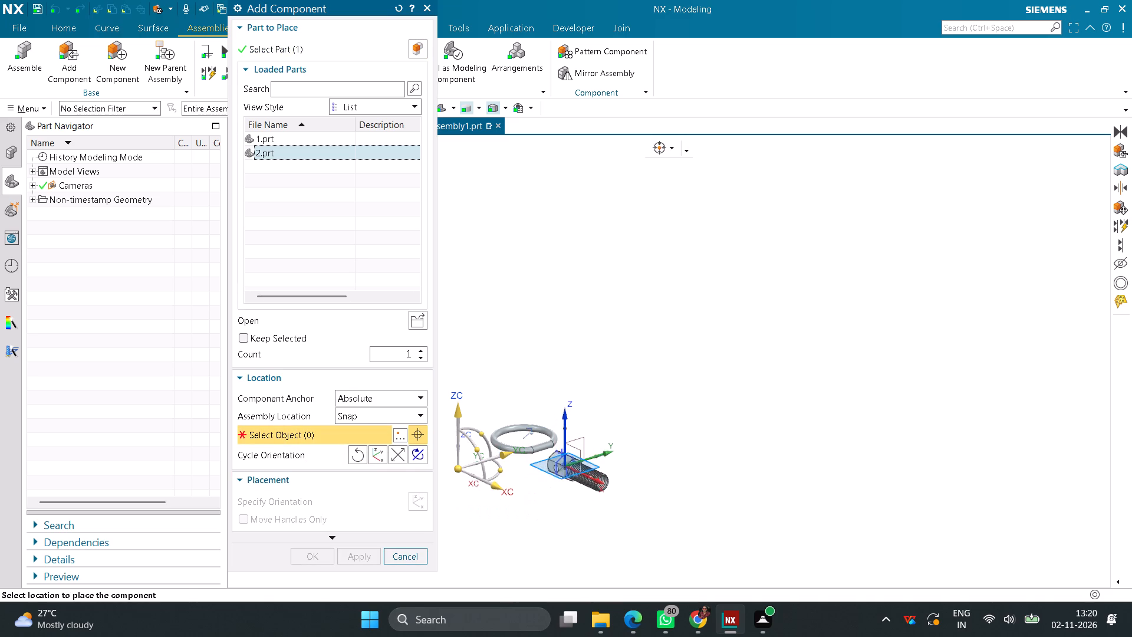
click(565, 466)
click(325, 556)
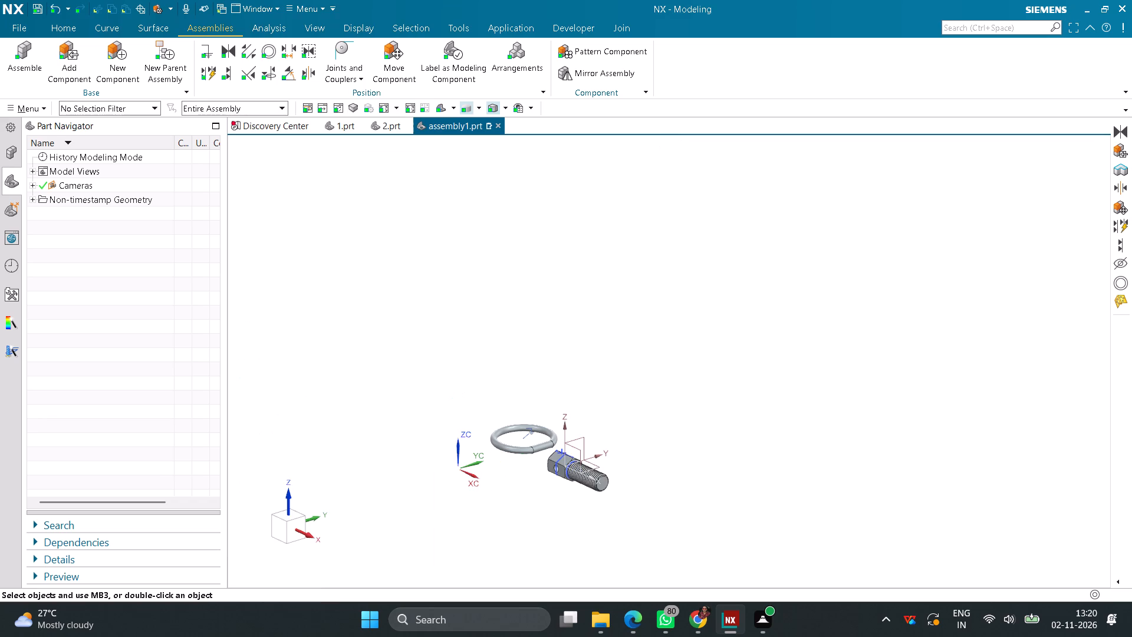
Apply a Concentric constraint between the cross hole's edge on the bolt head and the circular edge on the ring.
click(269, 60)
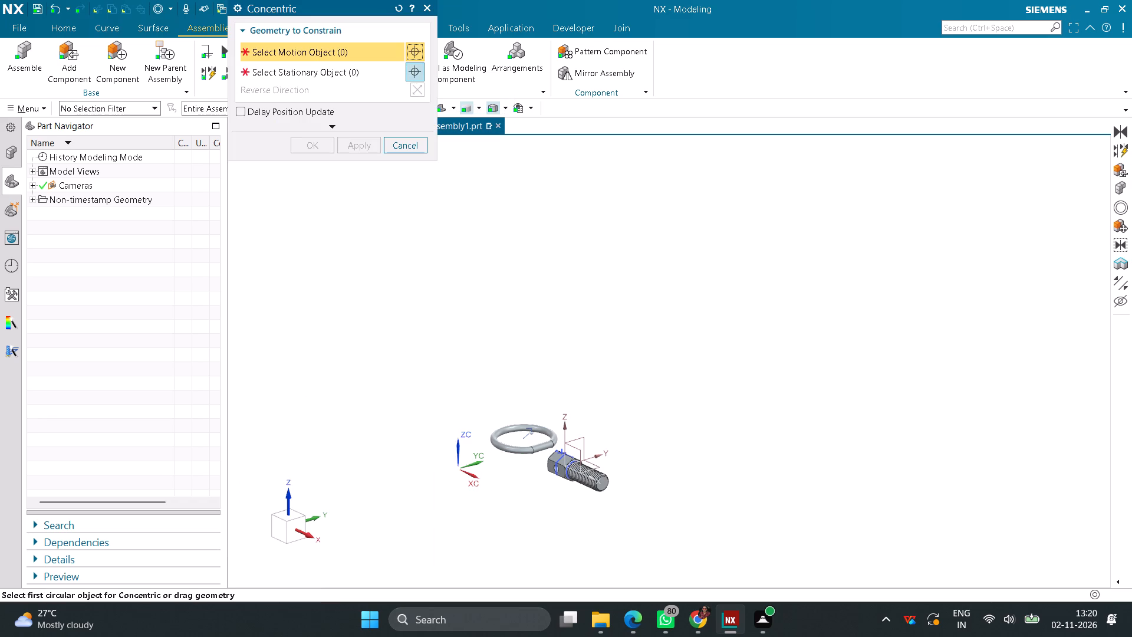
scroll(507, 492, up, 6)
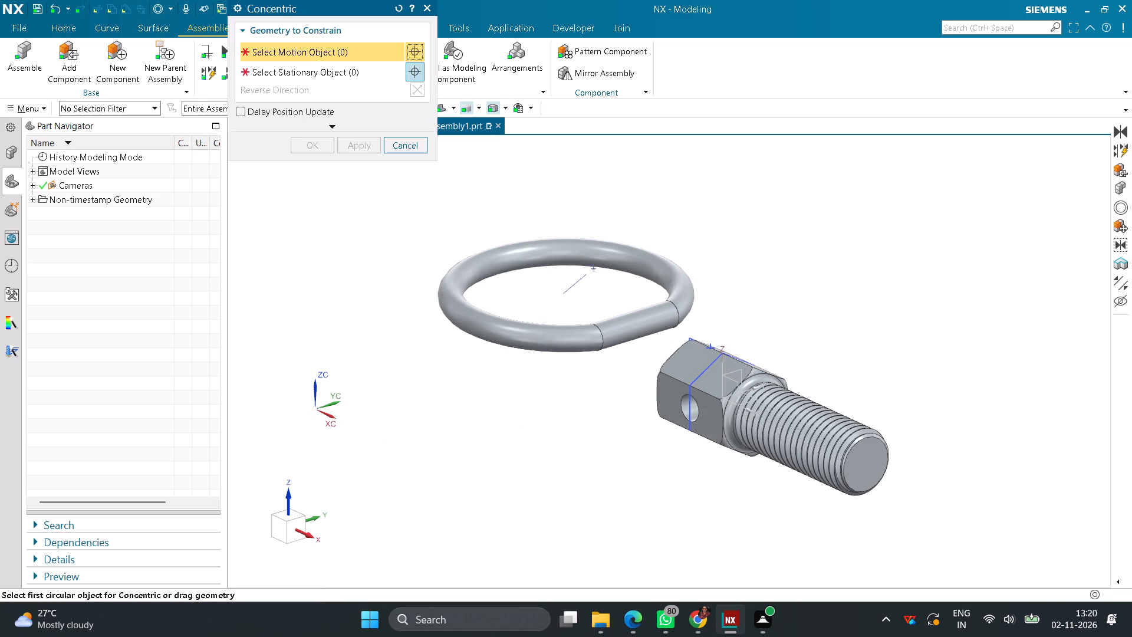
click(685, 411)
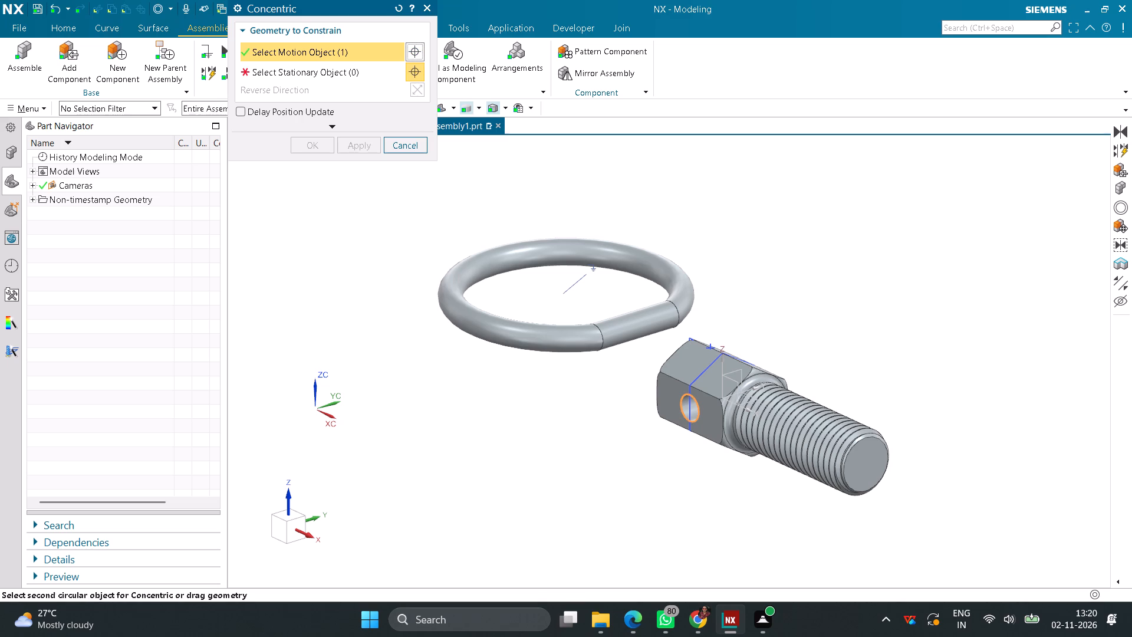
click(605, 331)
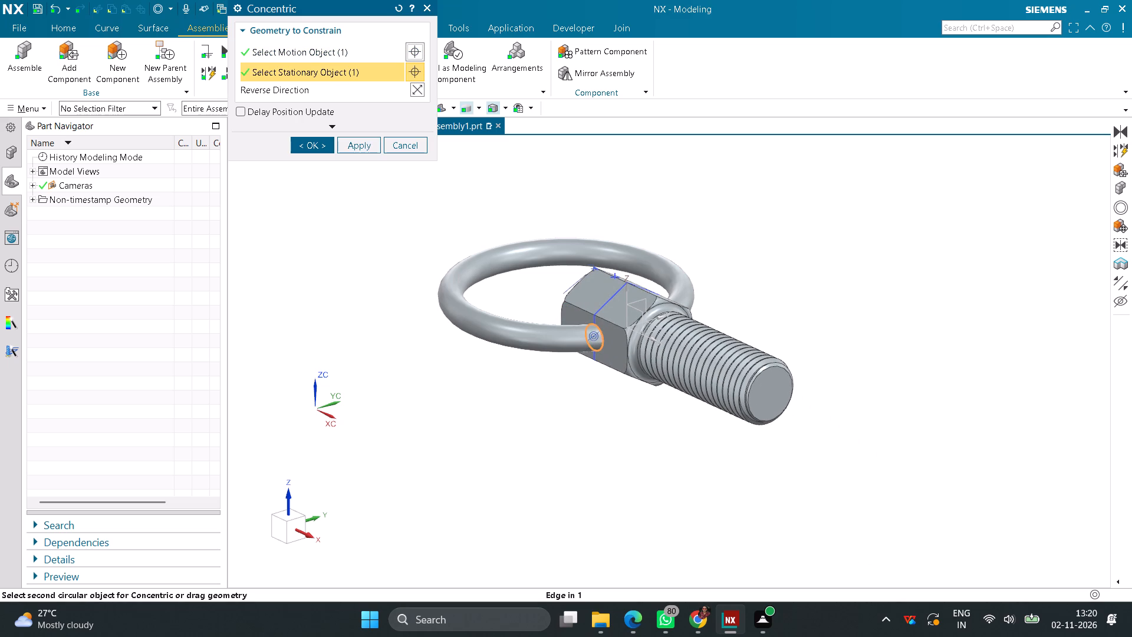
click(329, 149)
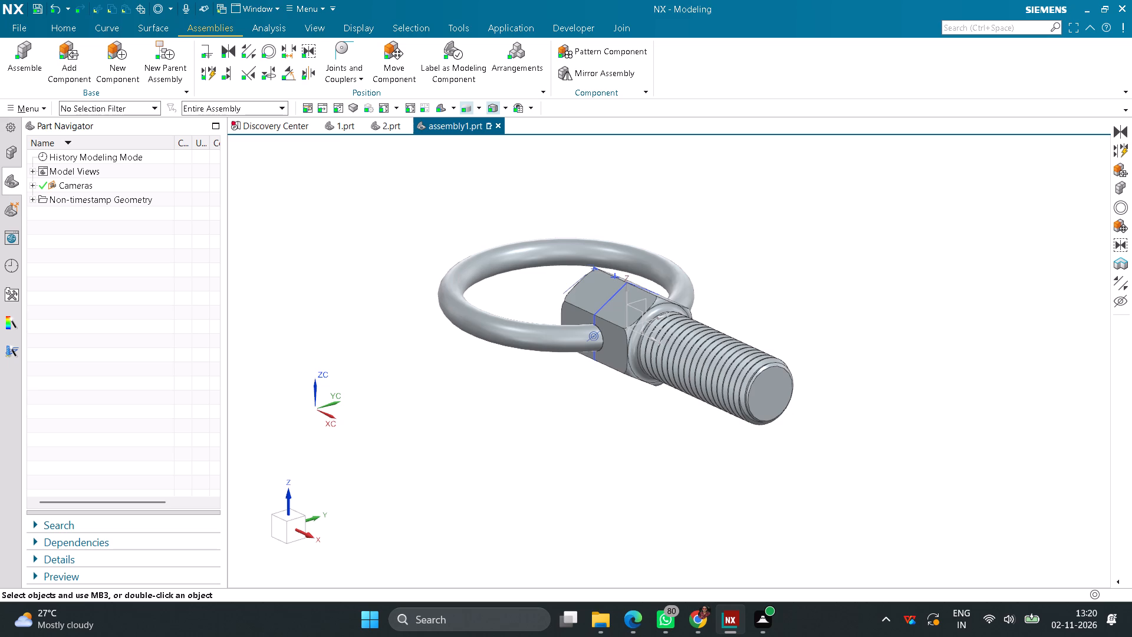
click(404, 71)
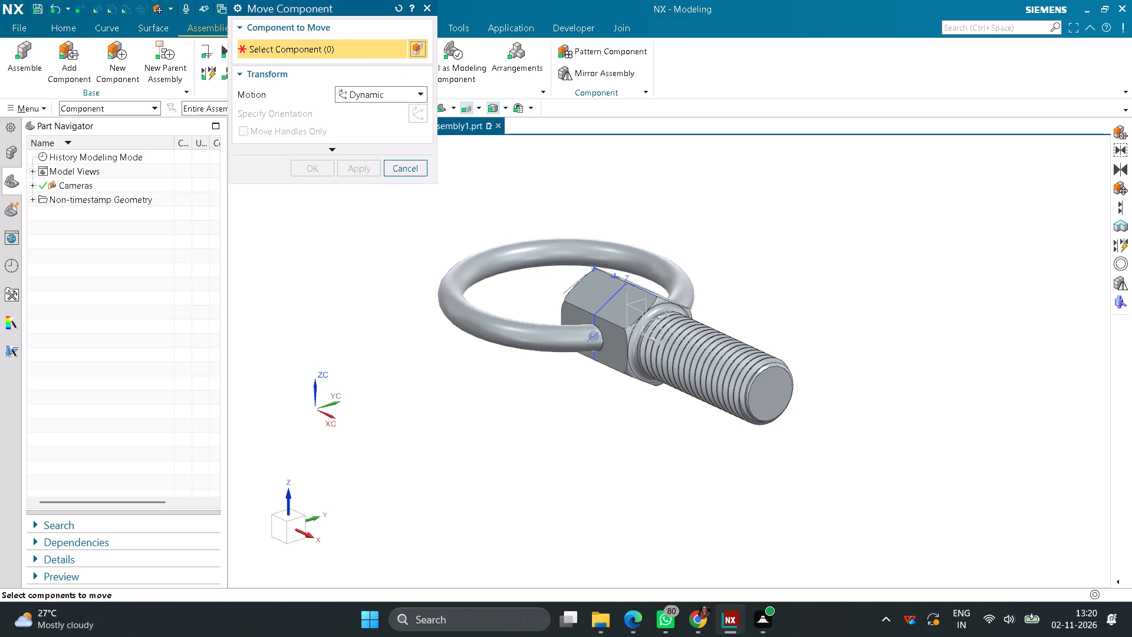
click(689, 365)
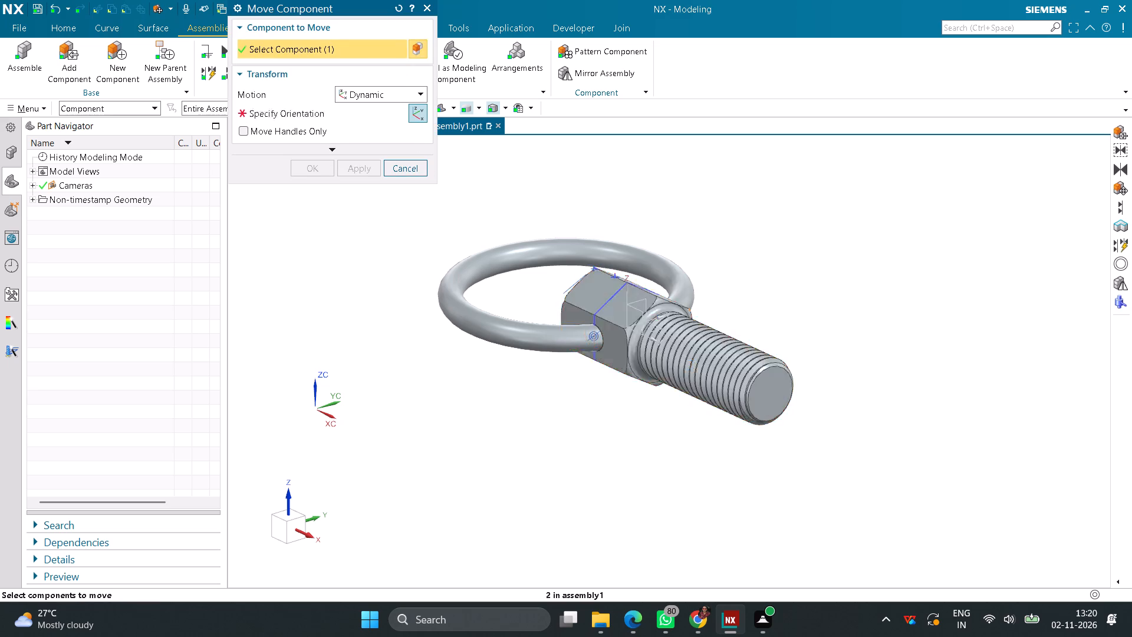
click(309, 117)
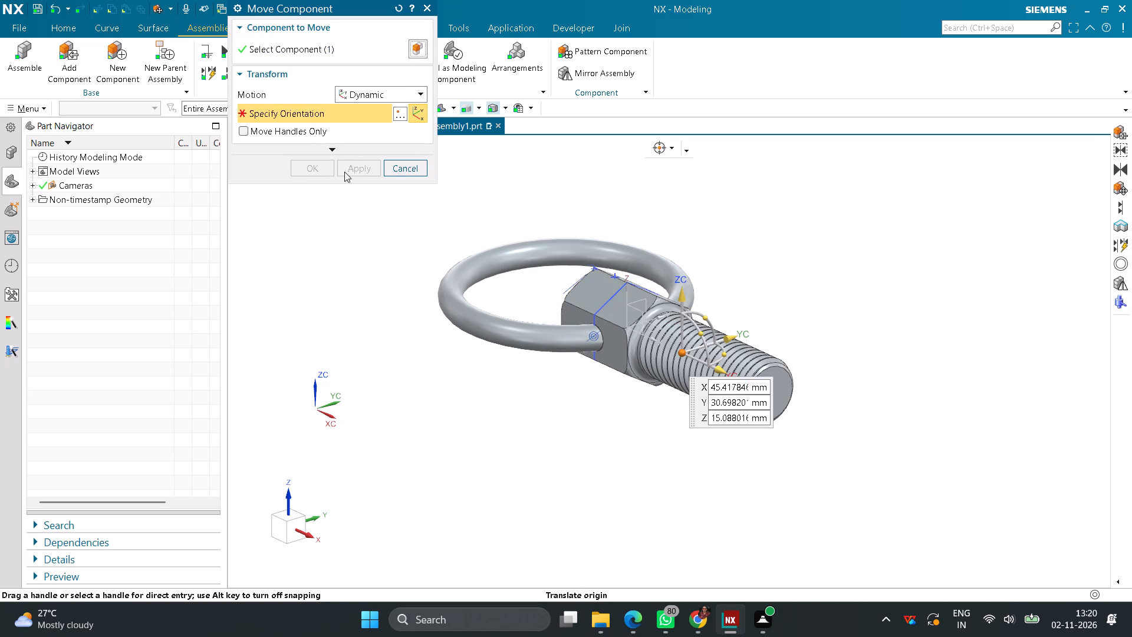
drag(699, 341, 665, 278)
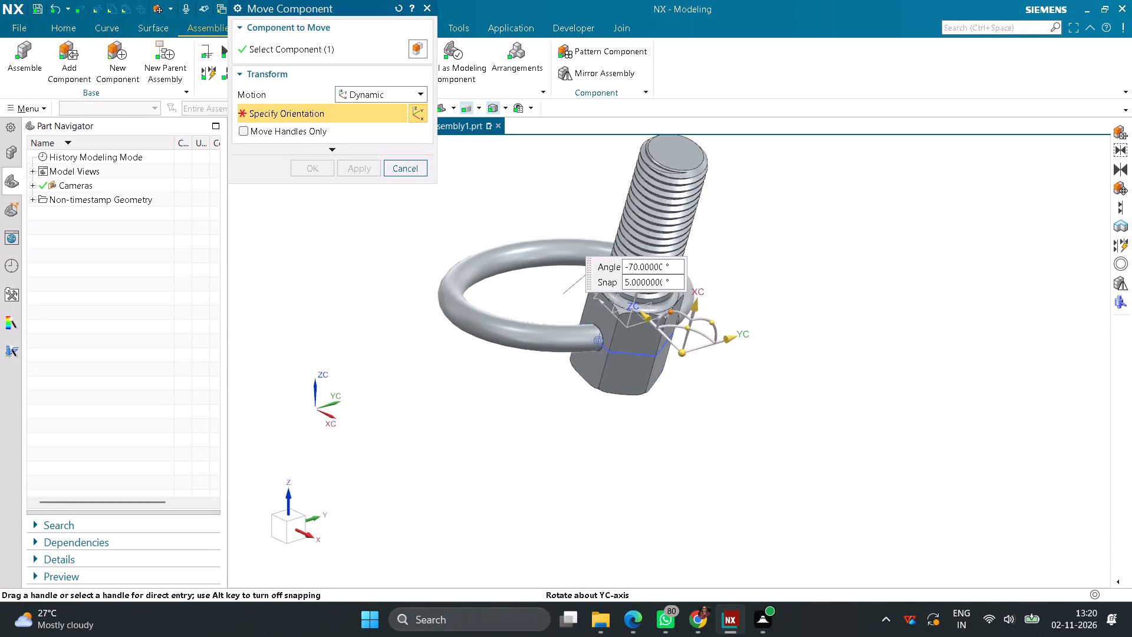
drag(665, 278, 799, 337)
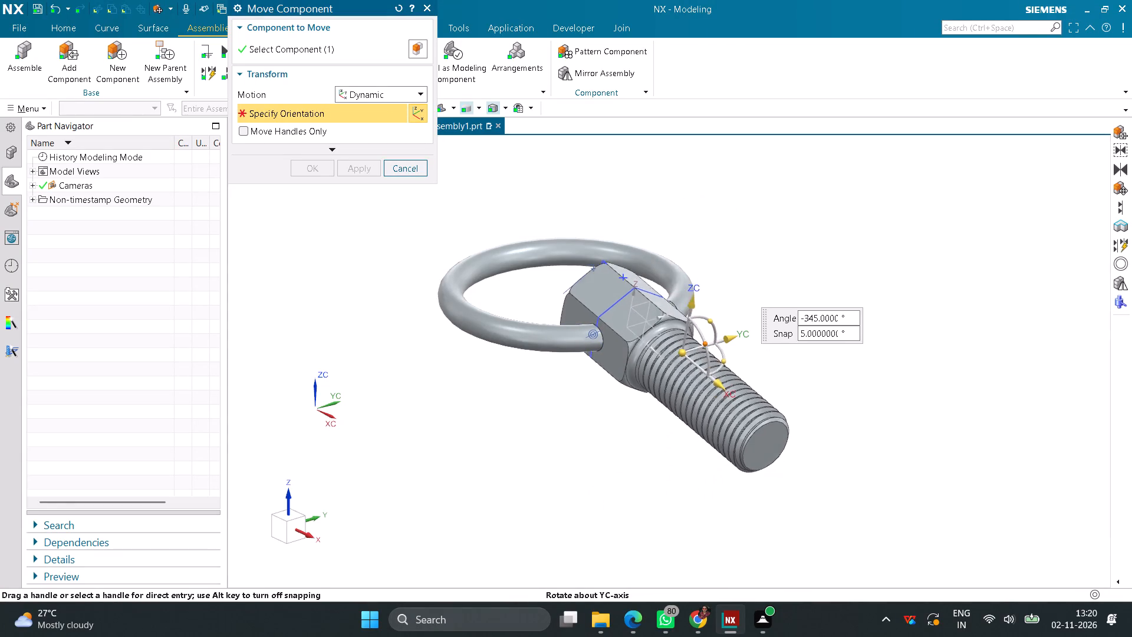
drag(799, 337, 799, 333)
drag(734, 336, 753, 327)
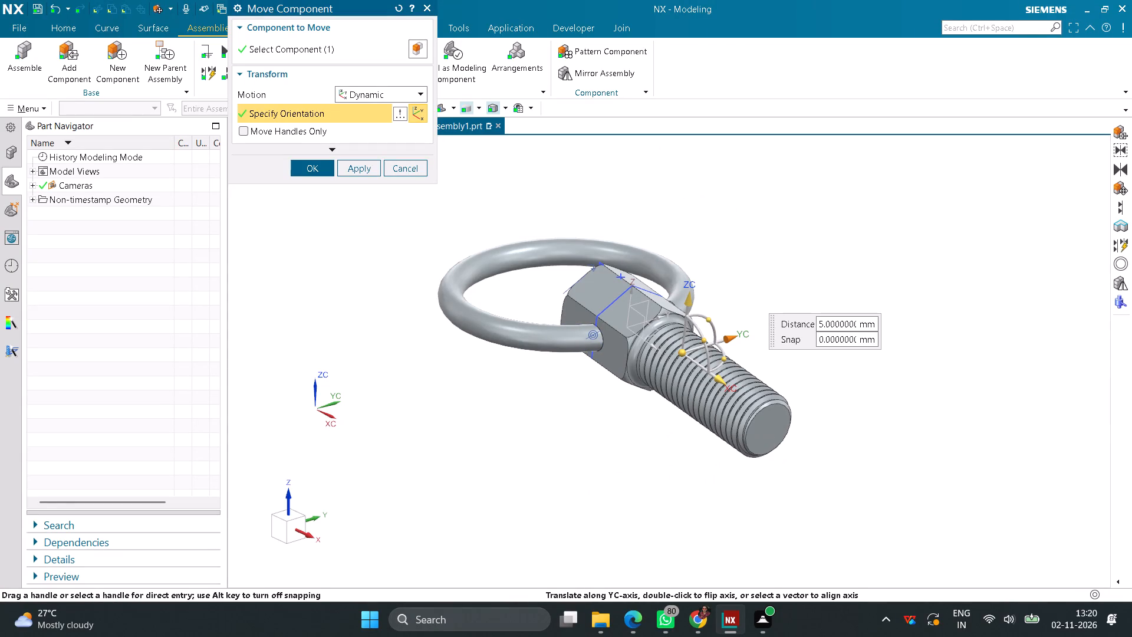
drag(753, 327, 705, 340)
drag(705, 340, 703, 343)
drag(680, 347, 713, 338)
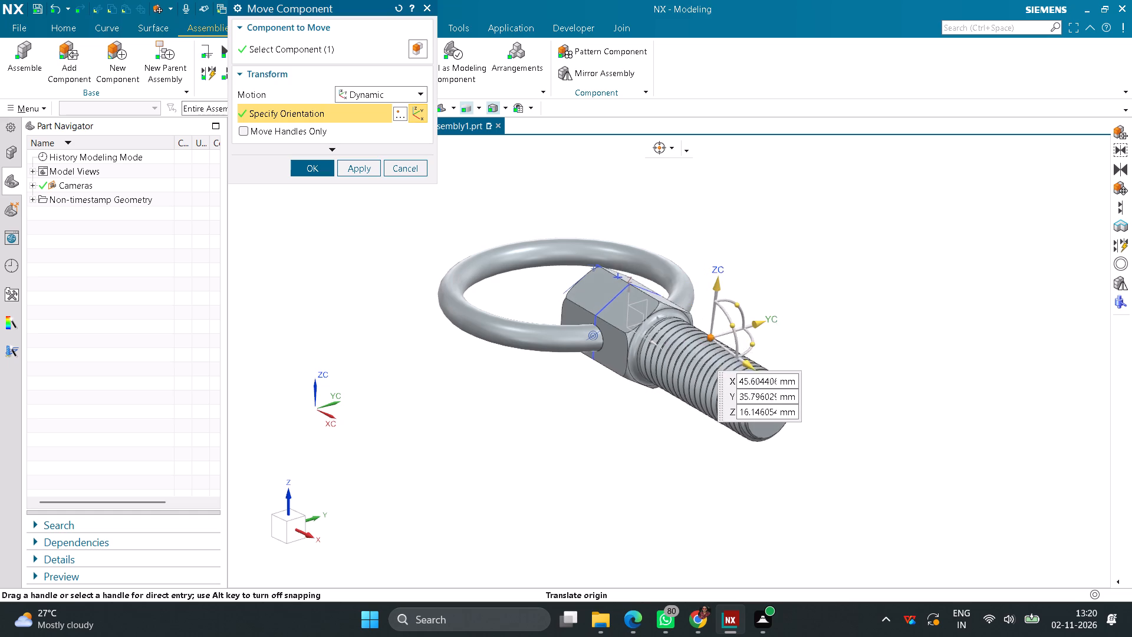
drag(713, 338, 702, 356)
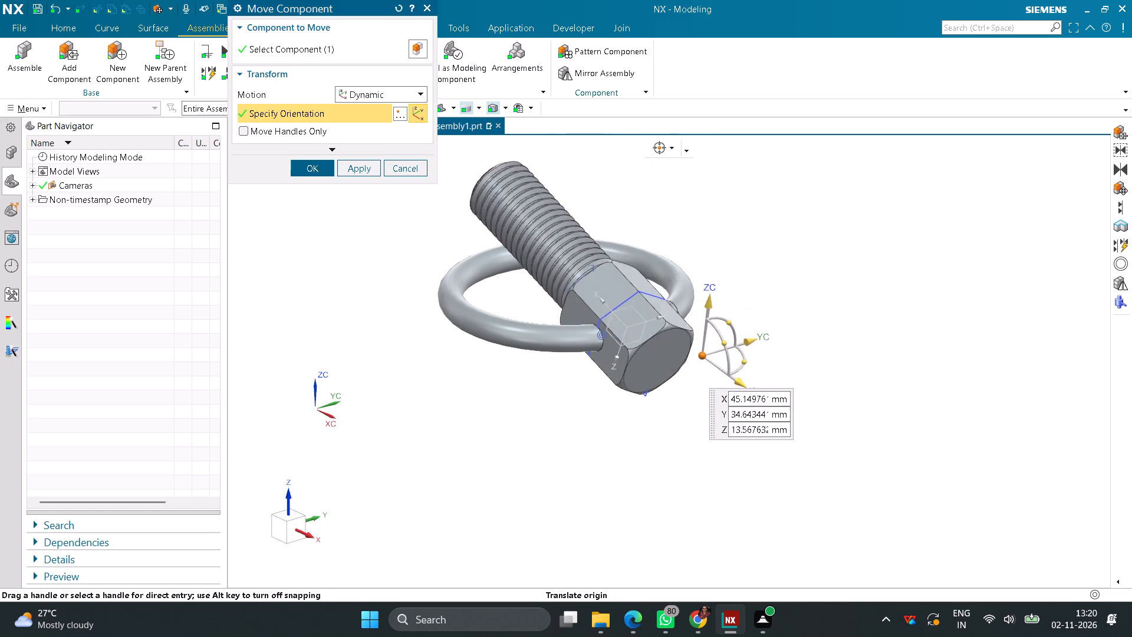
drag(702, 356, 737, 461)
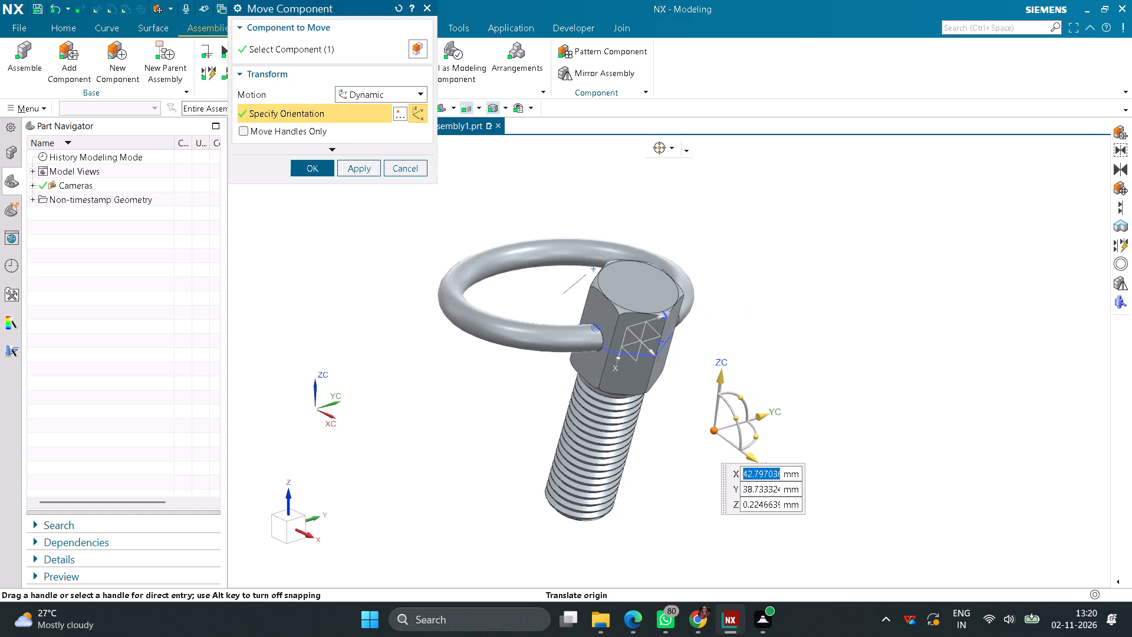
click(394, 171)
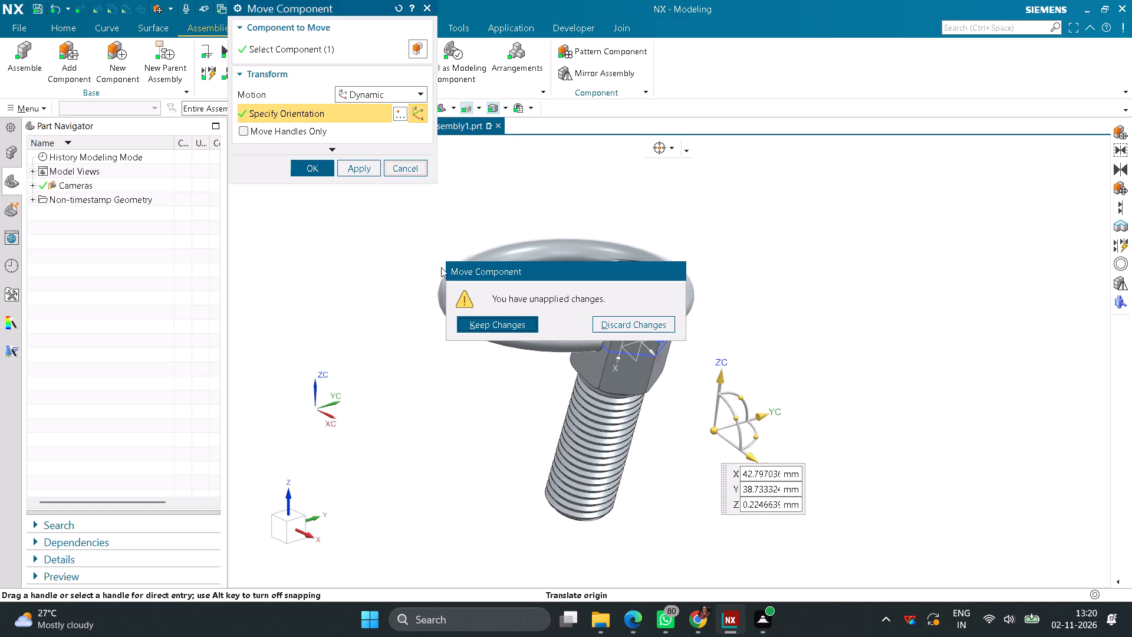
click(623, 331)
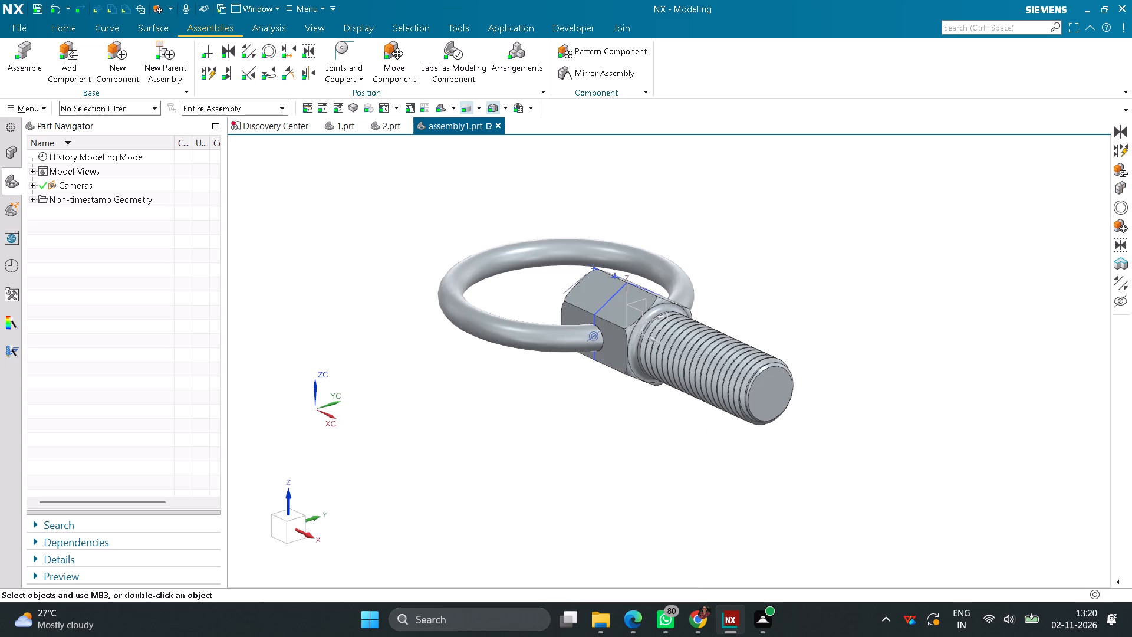
Apply a 1 mm Distance constraint between the bolt head's flat face at the cross hole and the ring's nearby circular edge.
middle_drag(784, 331, 735, 343)
right_drag(784, 331, 735, 343)
middle_drag(741, 339, 689, 353)
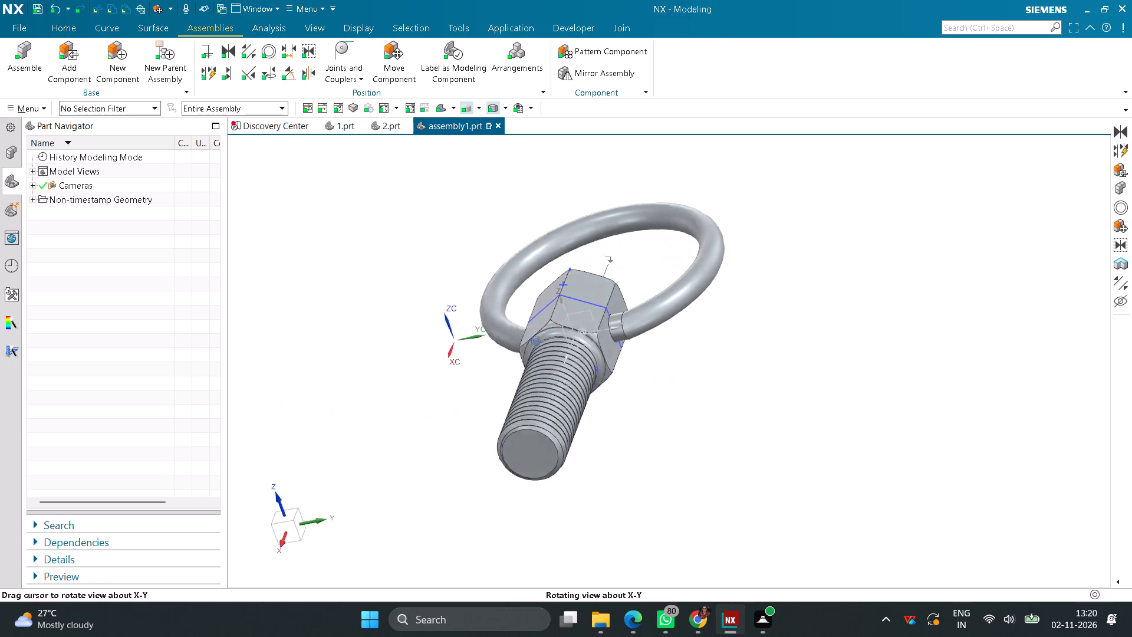
middle_drag(689, 353, 687, 356)
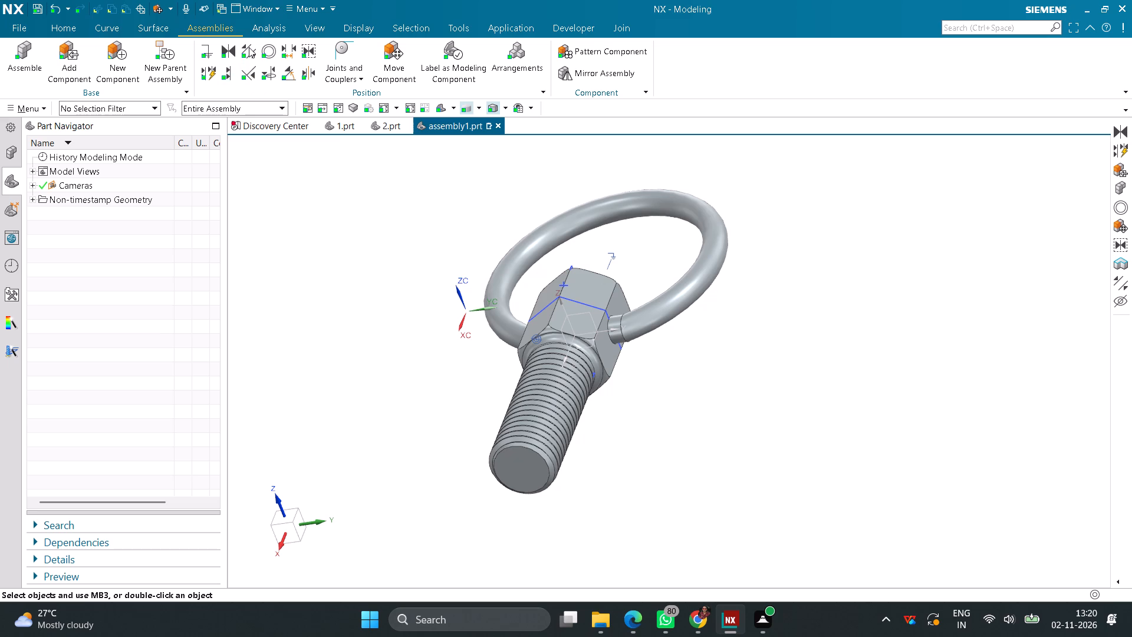
click(285, 47)
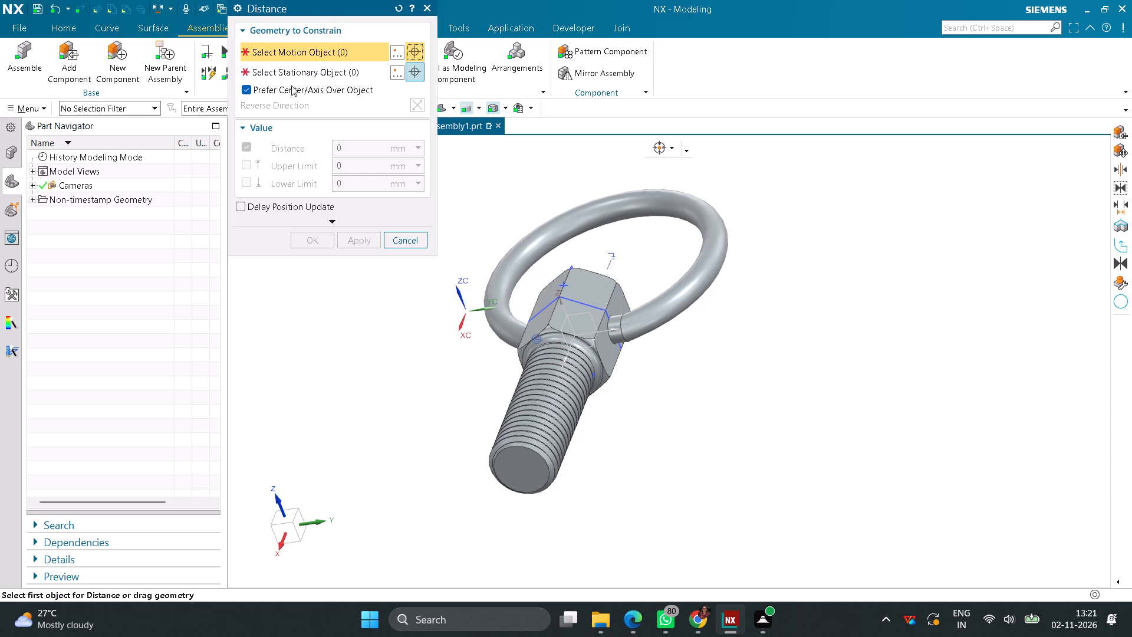
click(611, 308)
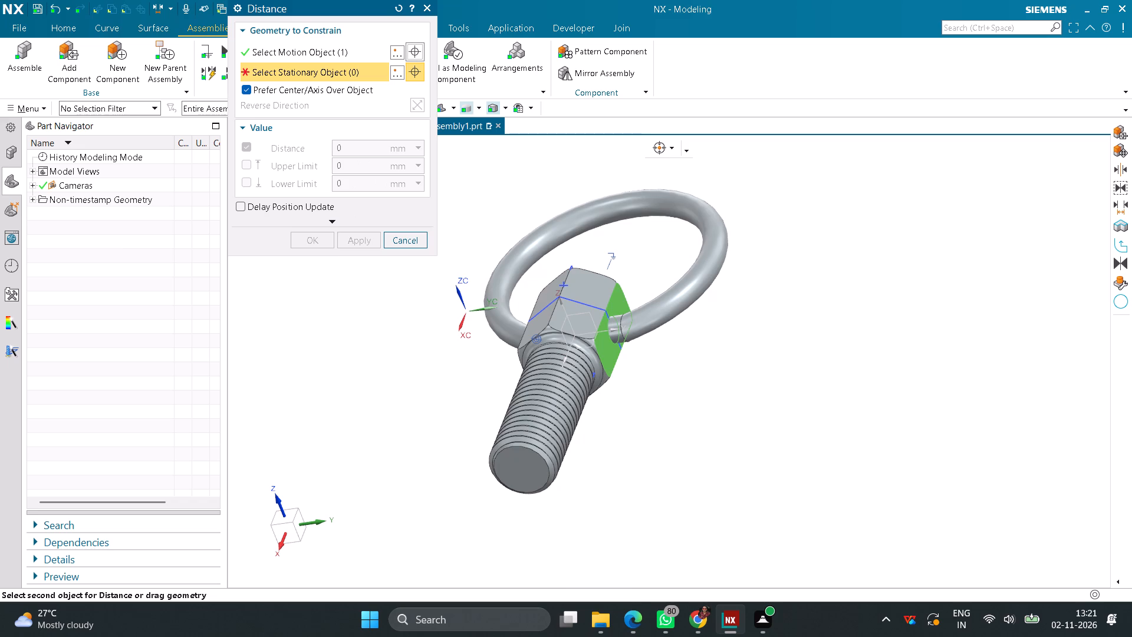
middle_drag(482, 384, 519, 406)
scroll(660, 350, up, 4)
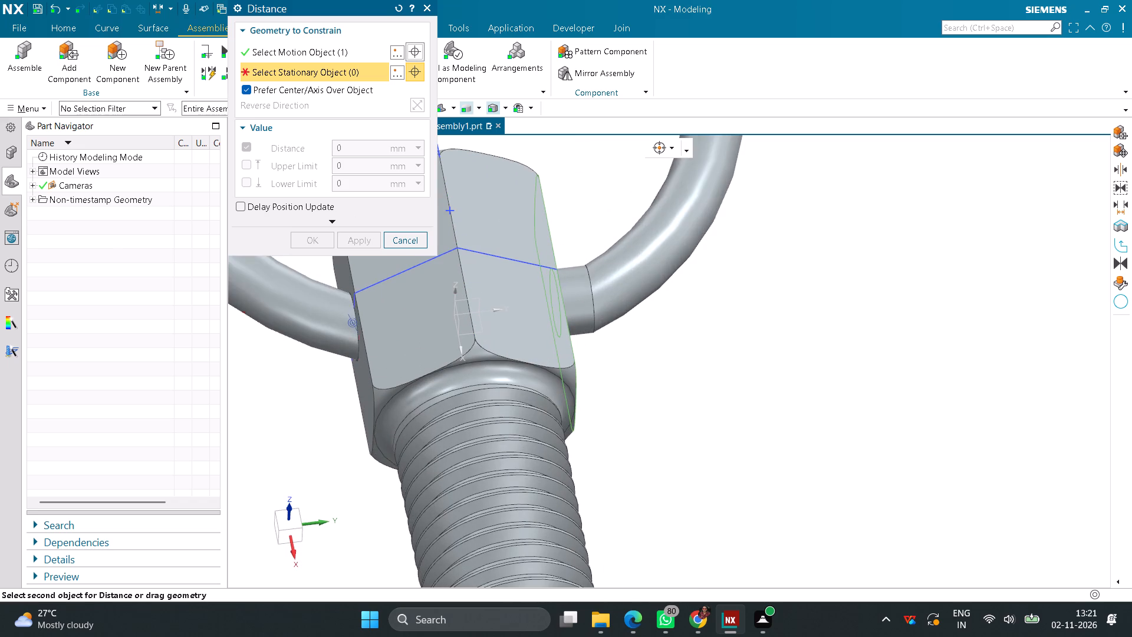
click(591, 288)
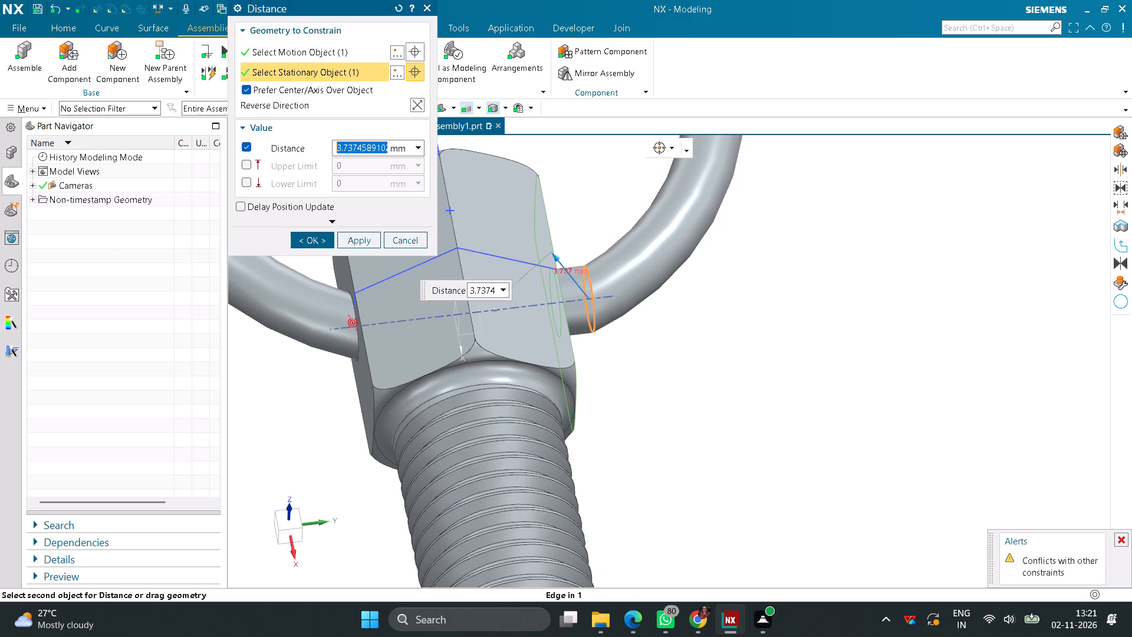
scroll(667, 368, down, 2)
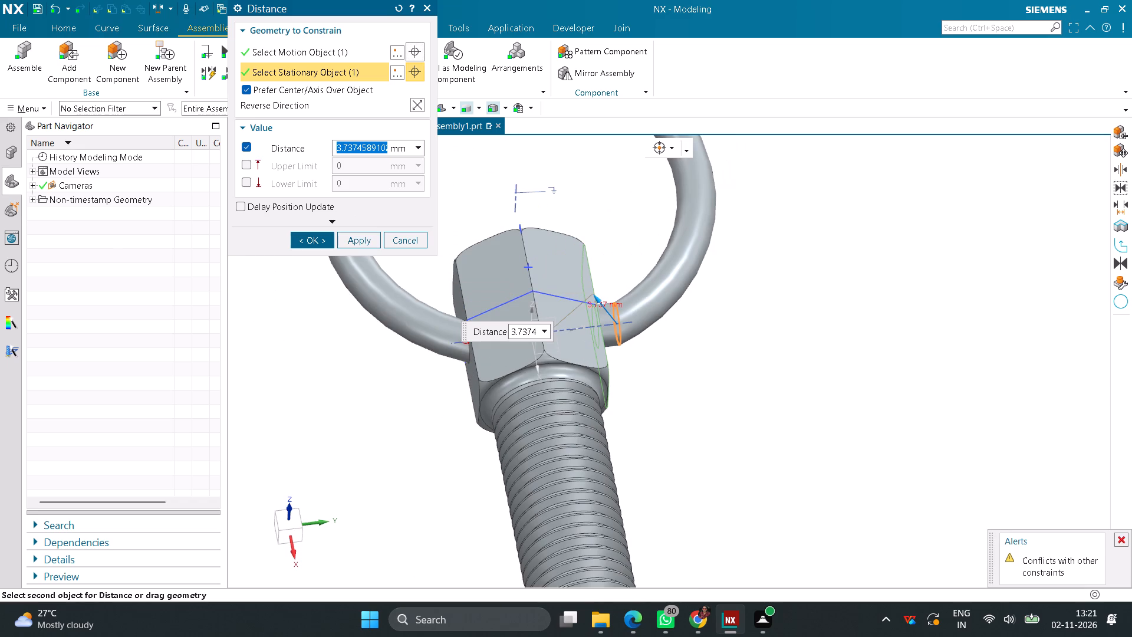
key(1)
key(Return)
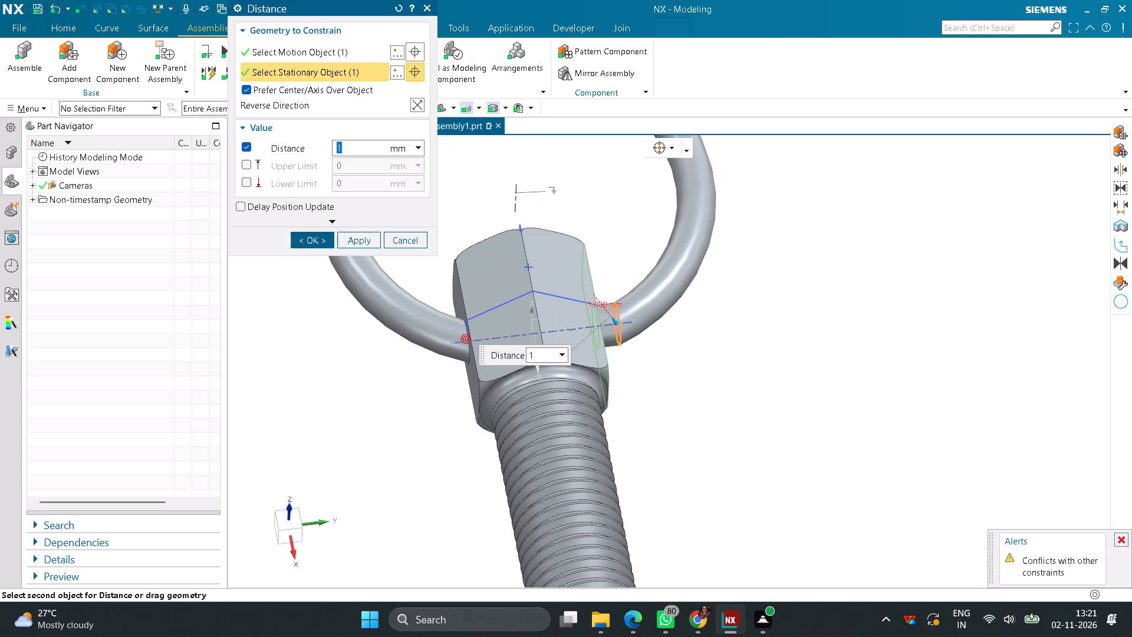
click(368, 242)
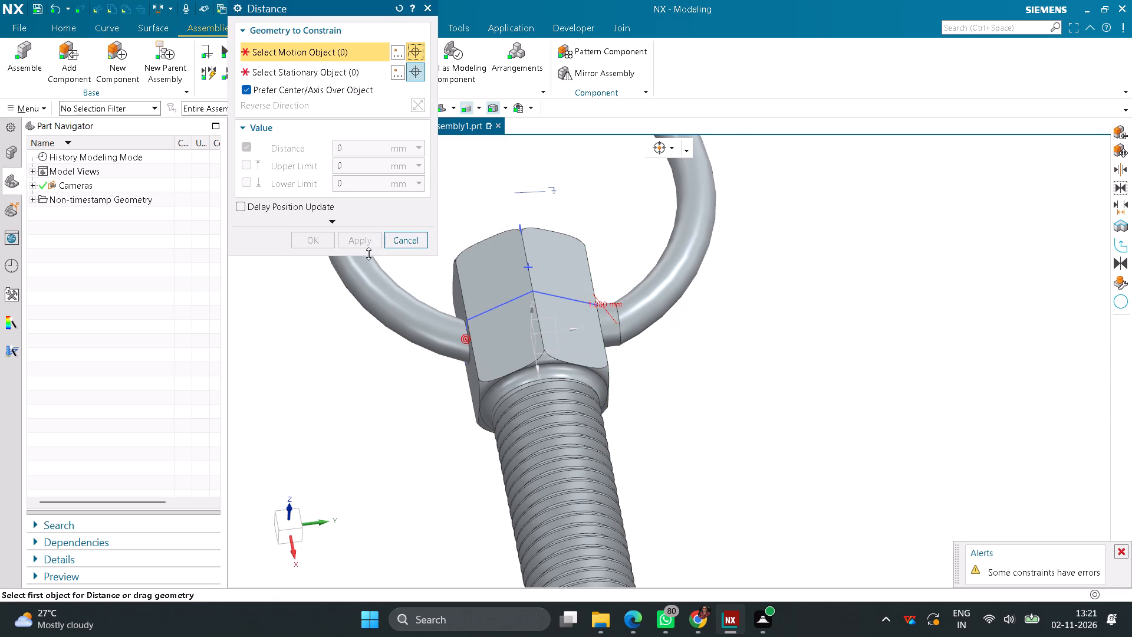
click(394, 241)
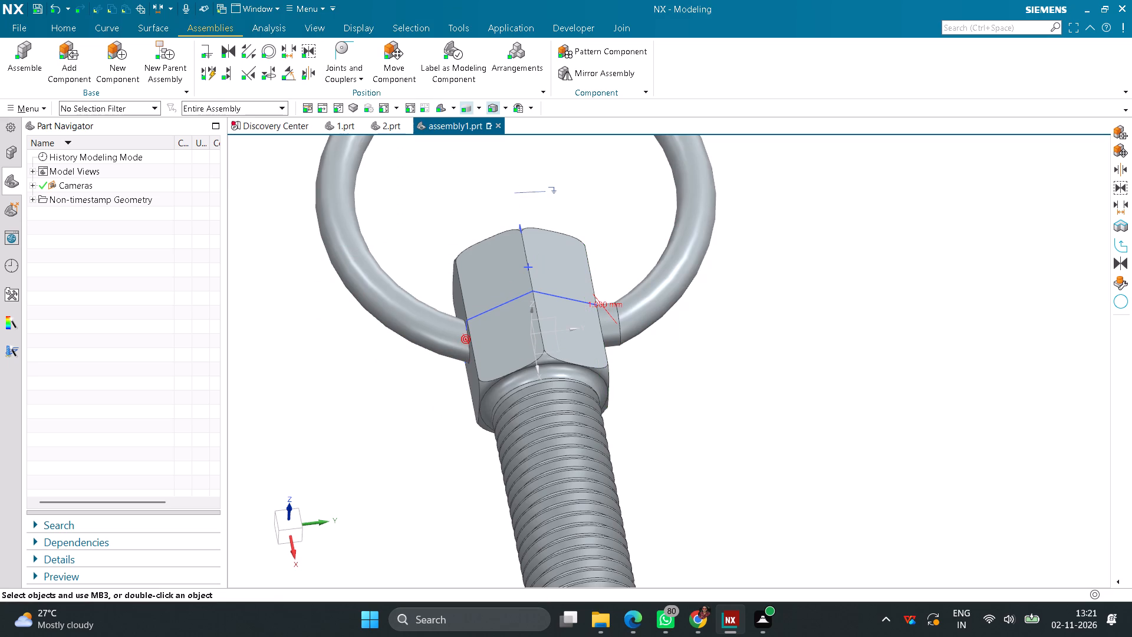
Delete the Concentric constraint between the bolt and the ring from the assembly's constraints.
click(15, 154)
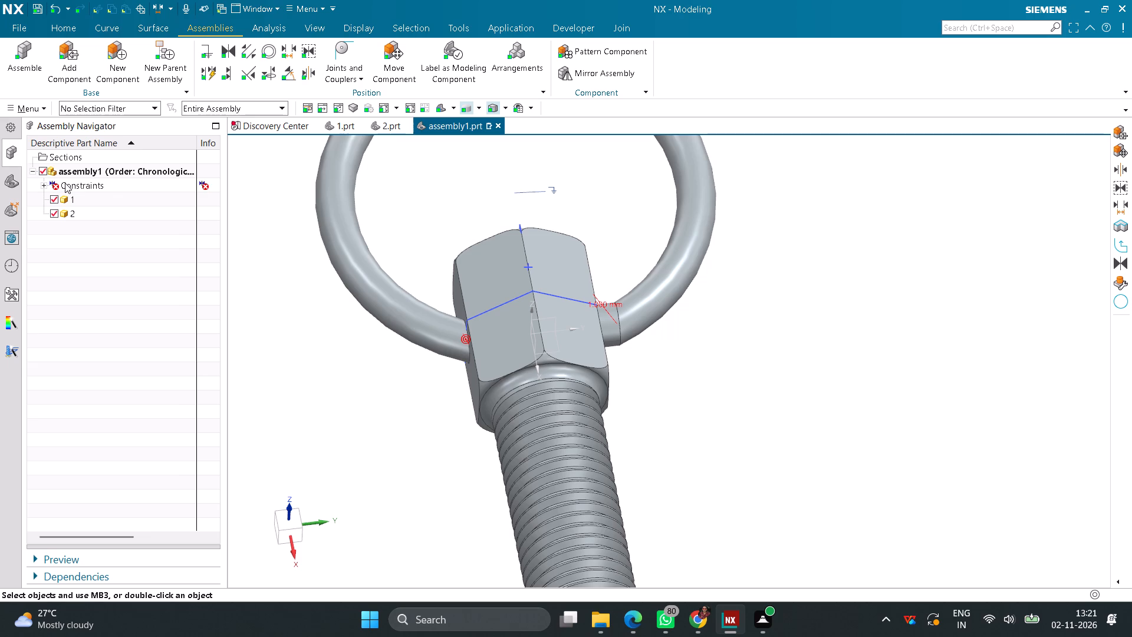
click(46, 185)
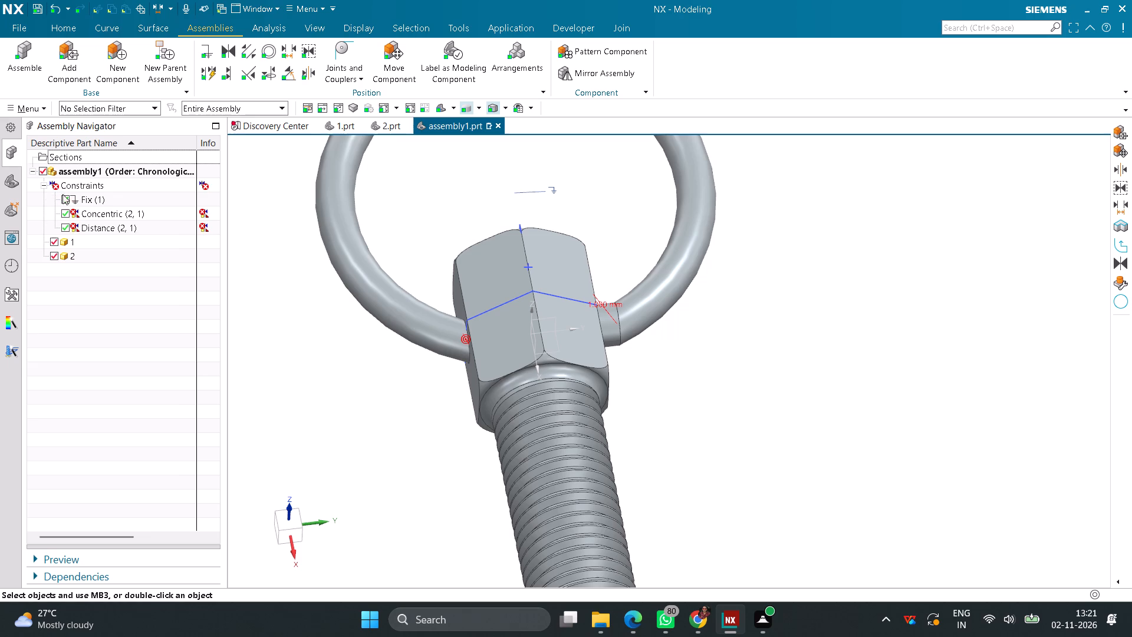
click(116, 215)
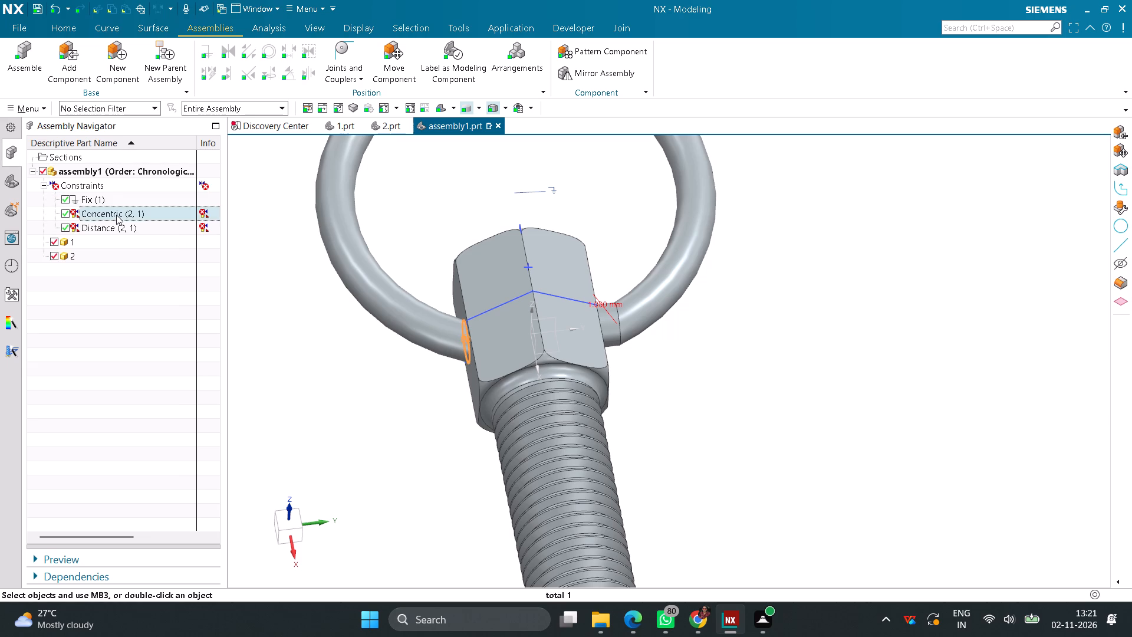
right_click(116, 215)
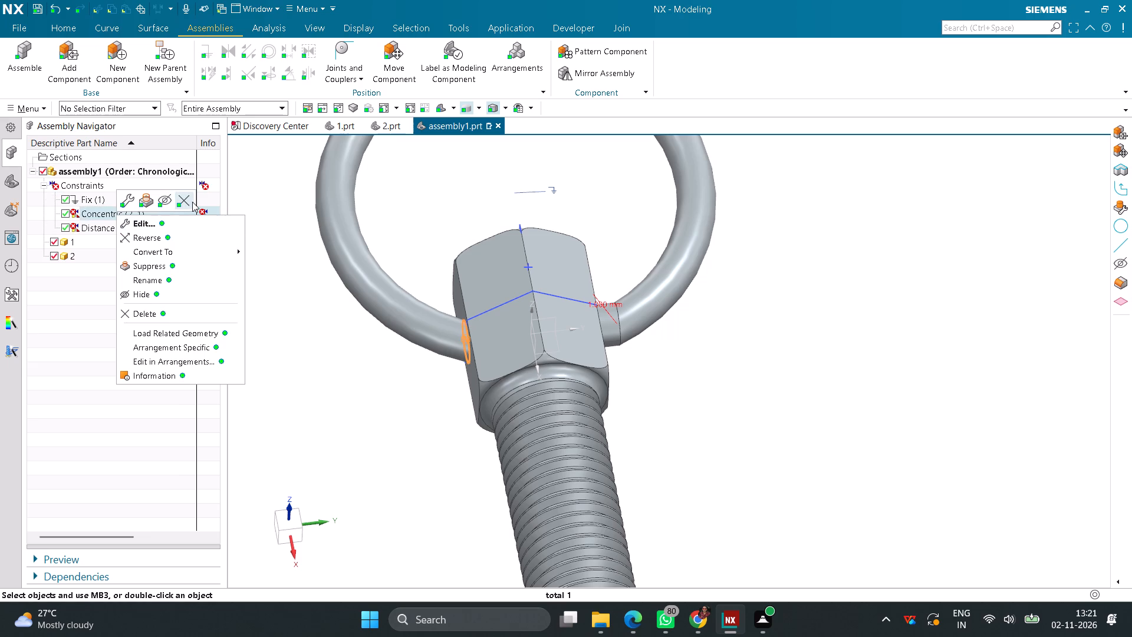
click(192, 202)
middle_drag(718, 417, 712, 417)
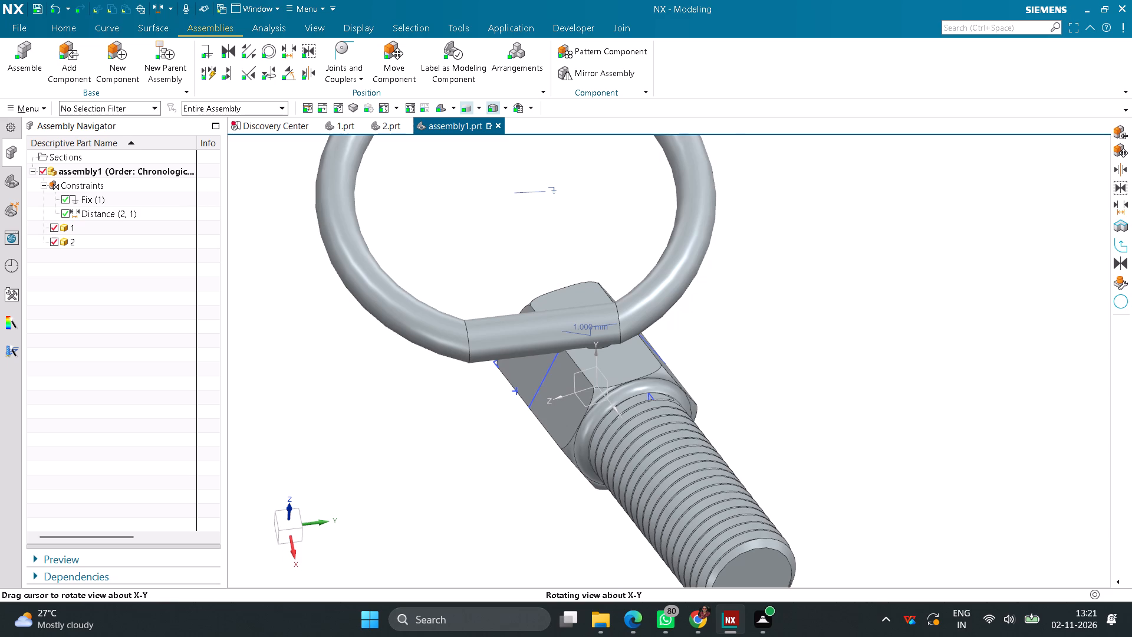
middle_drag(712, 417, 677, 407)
Undo the Concentric constraint's deletion and the 1 mm Distance constraint, and list the assembly's constraints again.
key(ctrl+z)
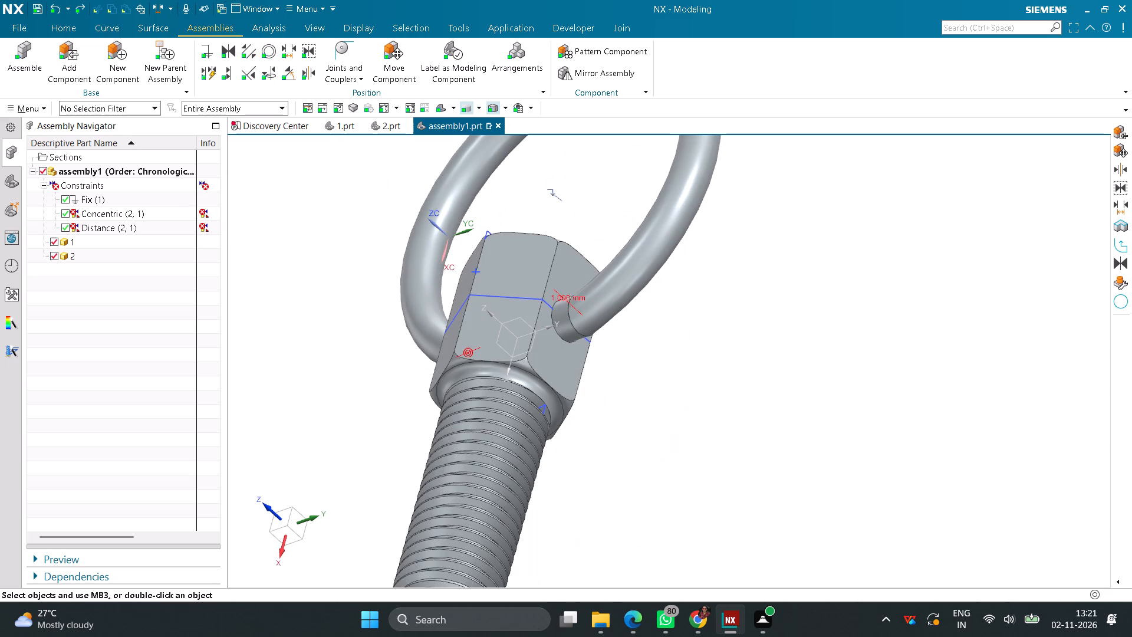
key(ctrl+z)
middle_drag(668, 382, 676, 399)
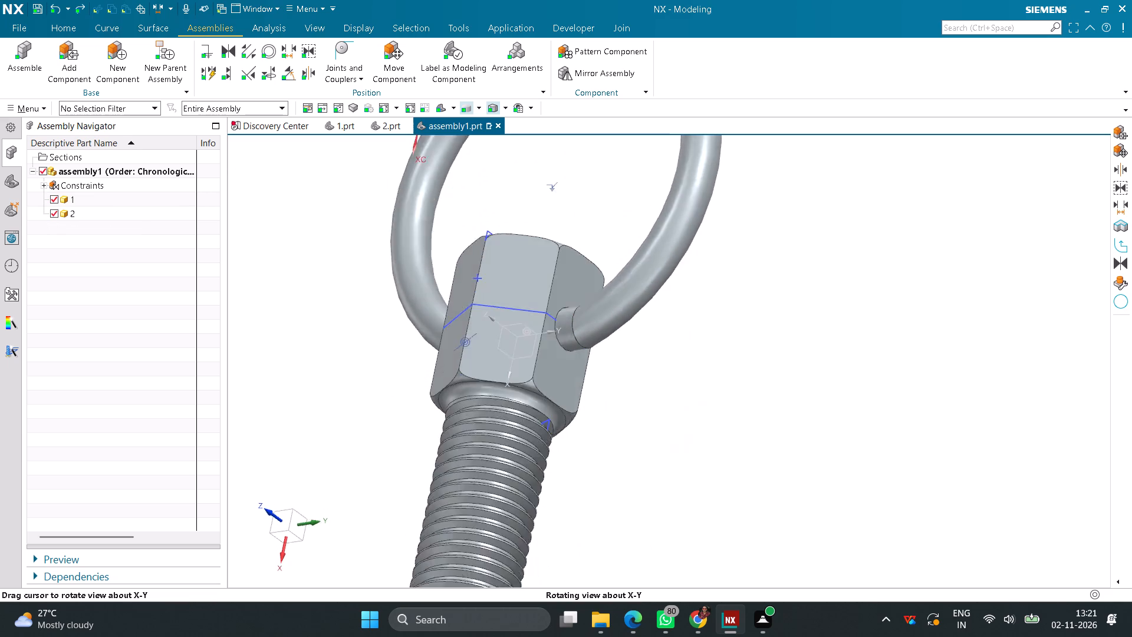
middle_drag(676, 399, 693, 441)
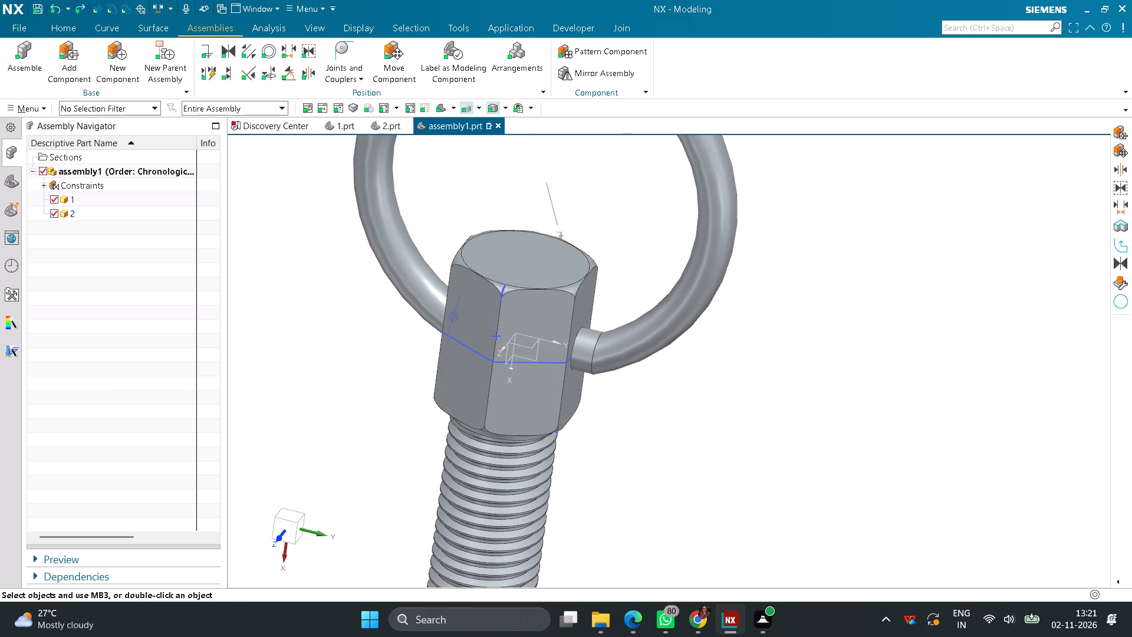
right_click(560, 231)
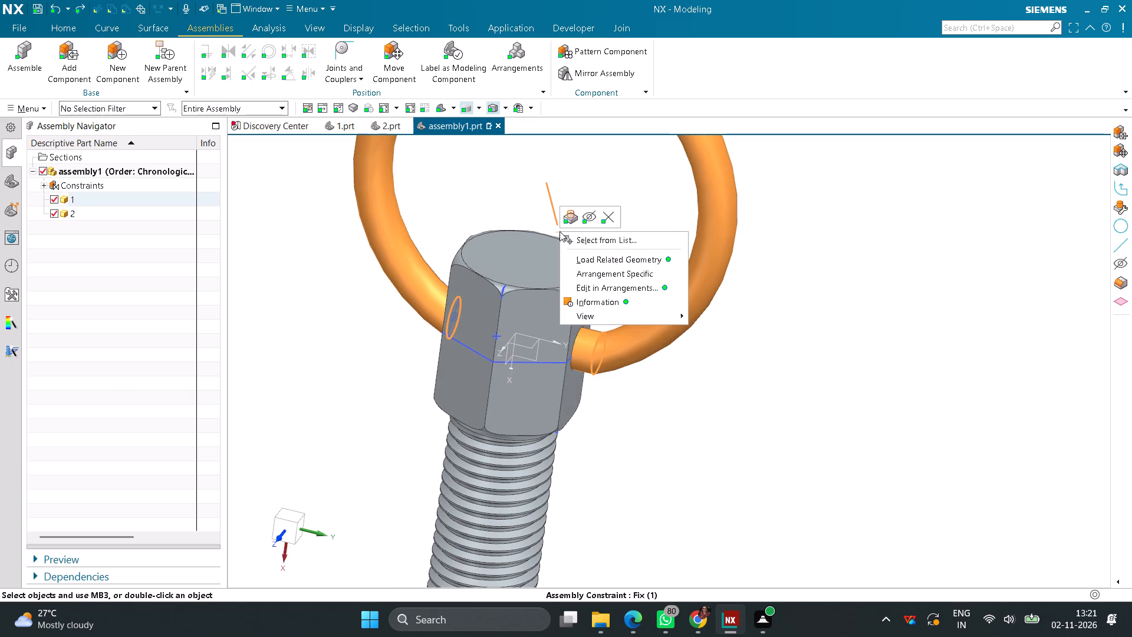
click(714, 429)
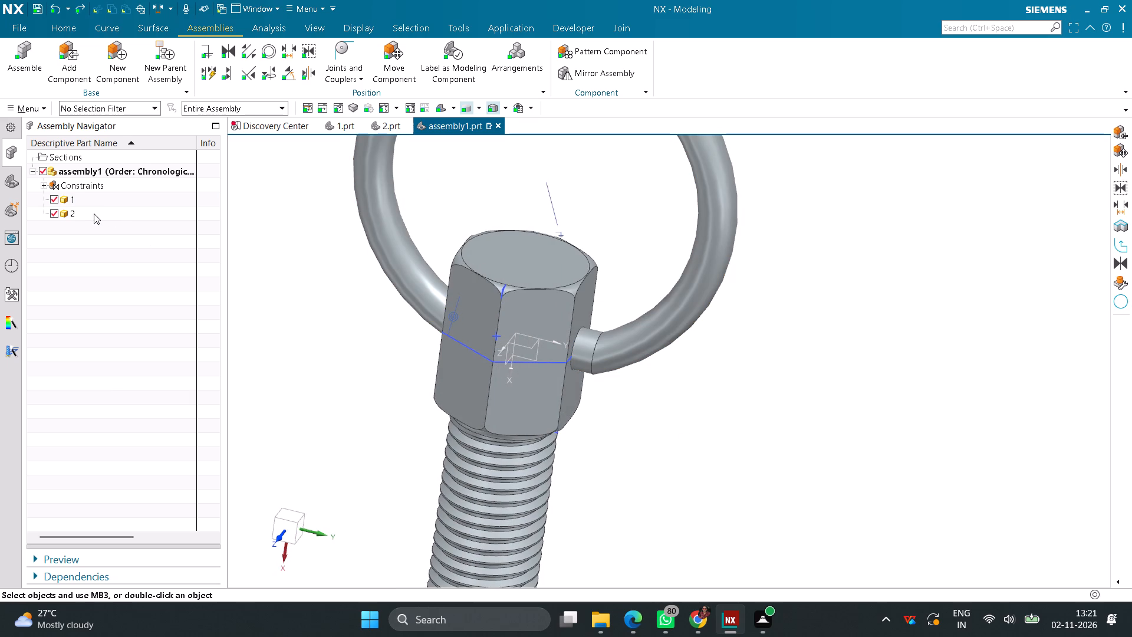
click(45, 187)
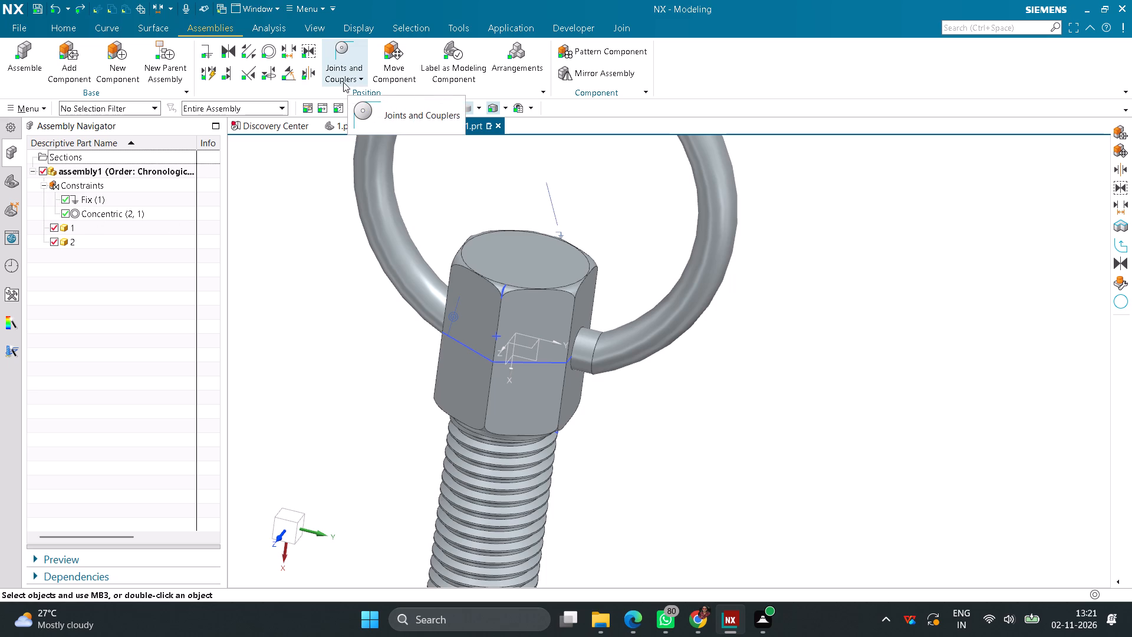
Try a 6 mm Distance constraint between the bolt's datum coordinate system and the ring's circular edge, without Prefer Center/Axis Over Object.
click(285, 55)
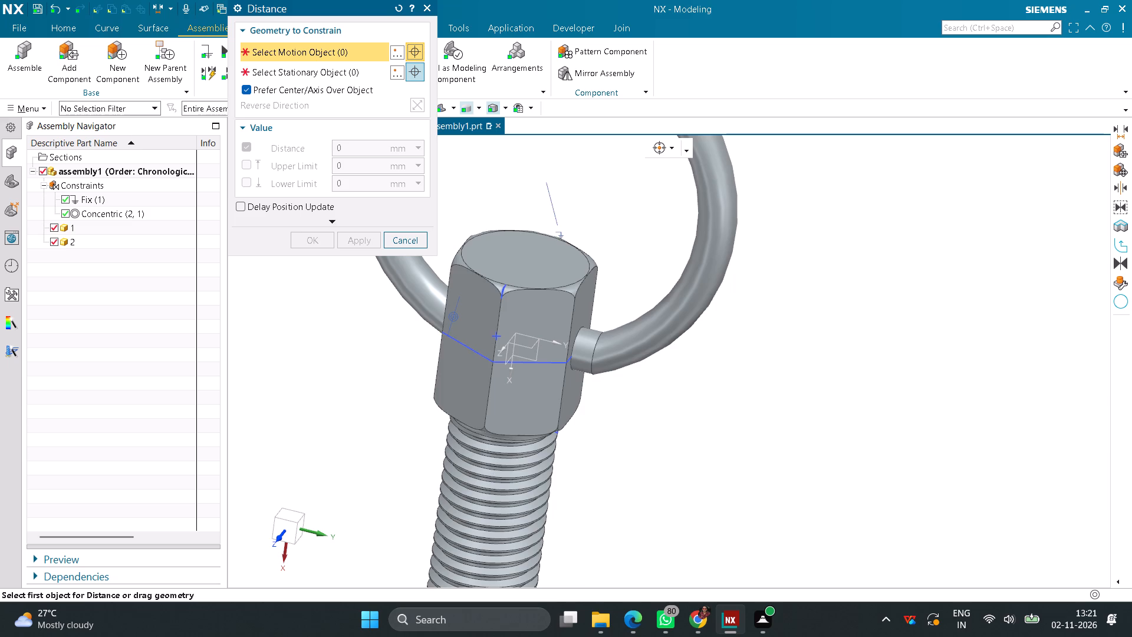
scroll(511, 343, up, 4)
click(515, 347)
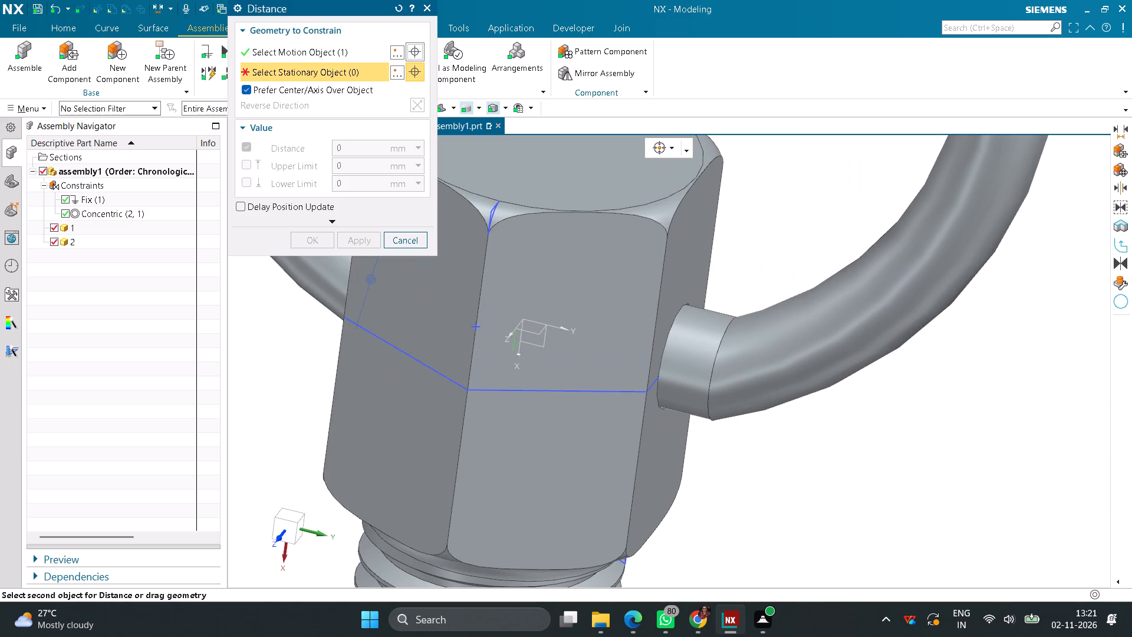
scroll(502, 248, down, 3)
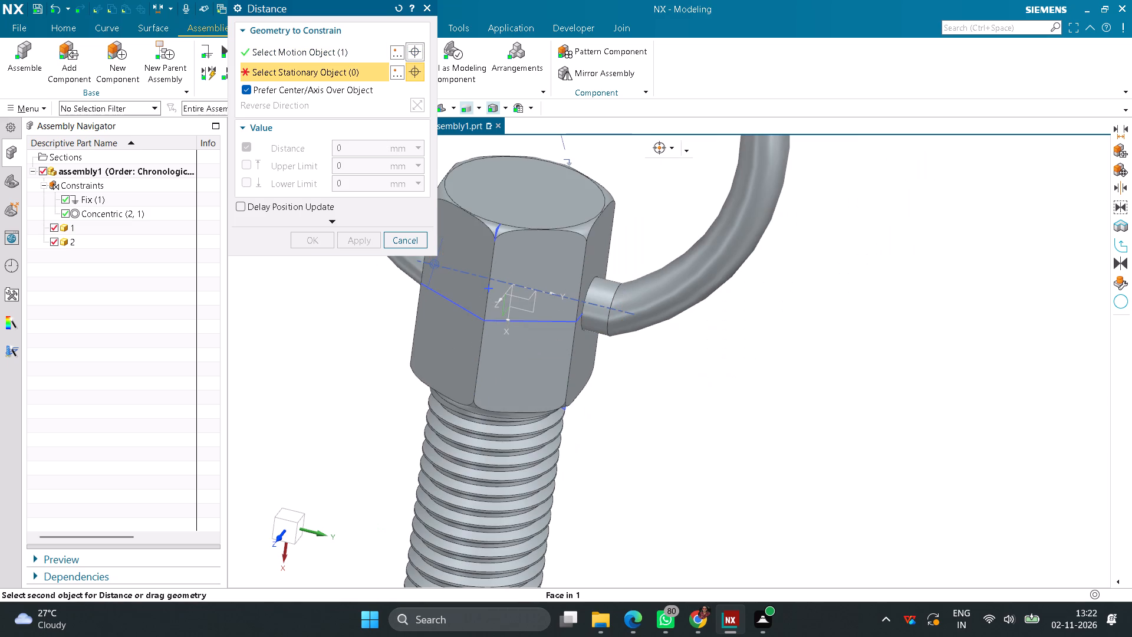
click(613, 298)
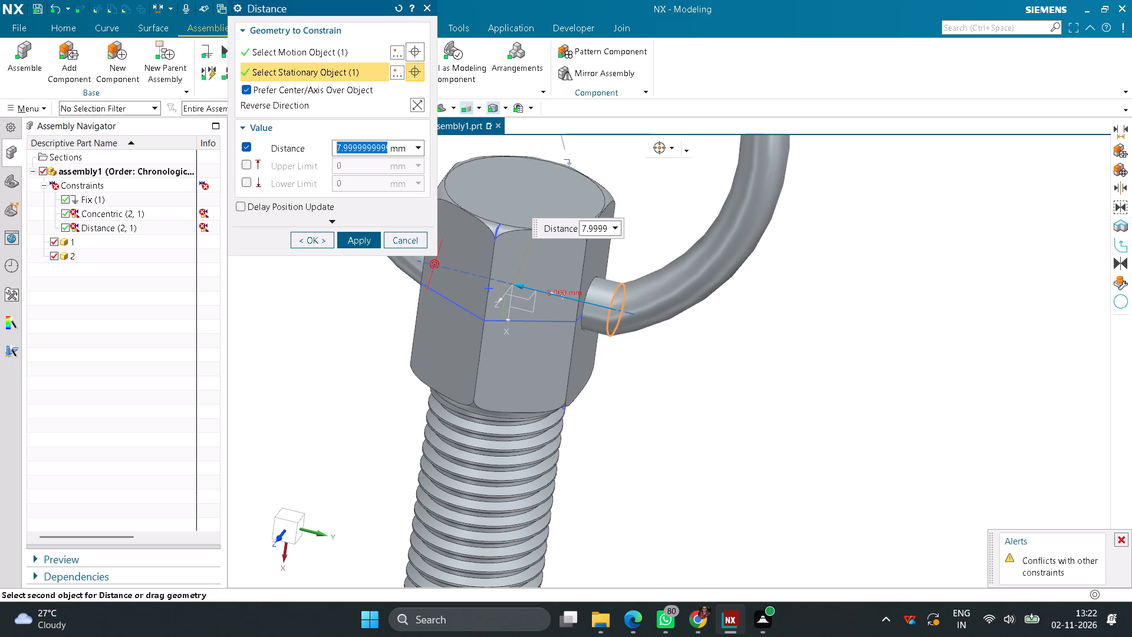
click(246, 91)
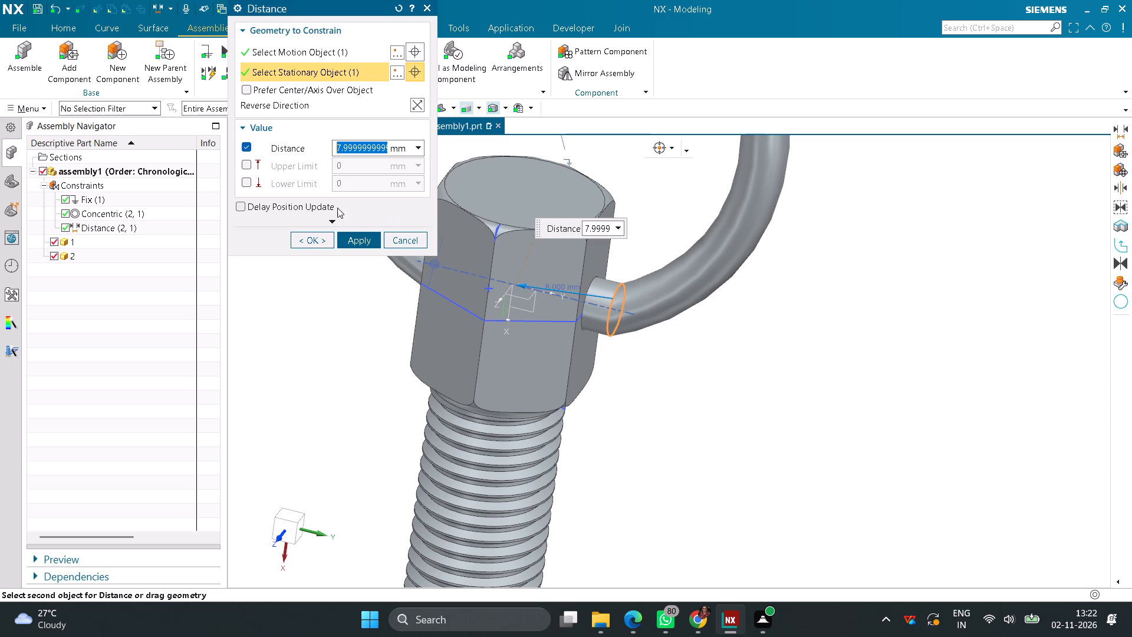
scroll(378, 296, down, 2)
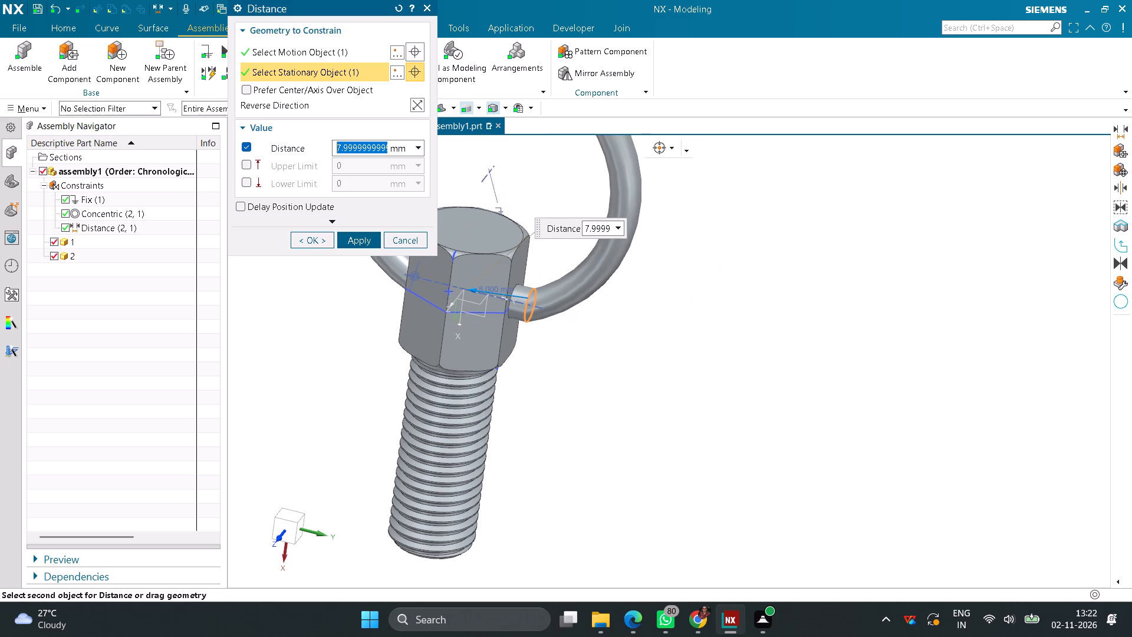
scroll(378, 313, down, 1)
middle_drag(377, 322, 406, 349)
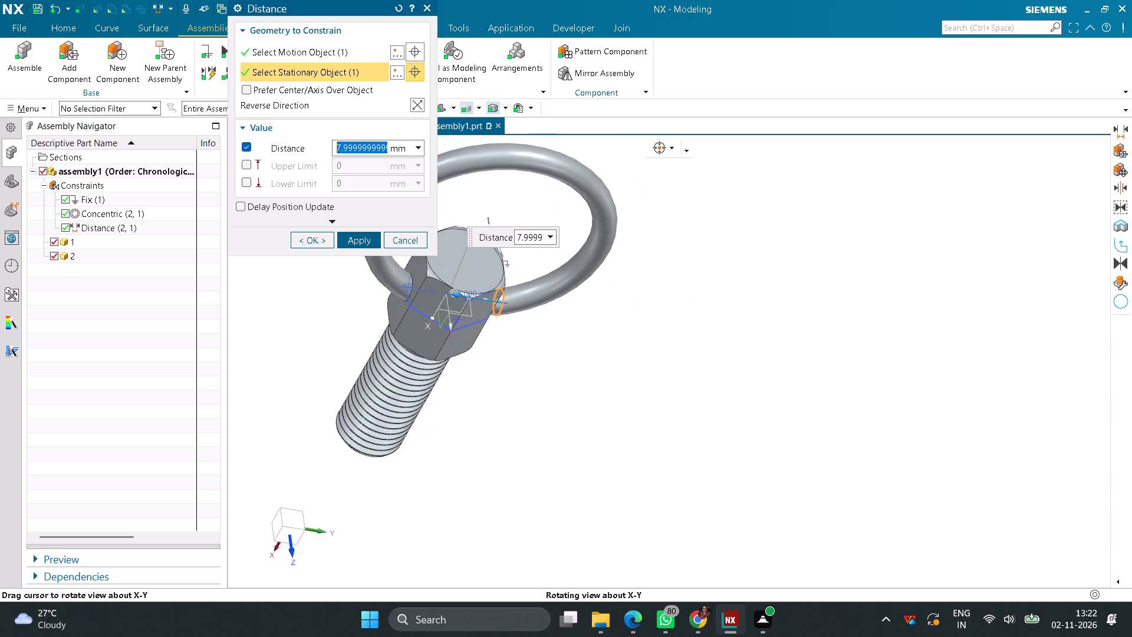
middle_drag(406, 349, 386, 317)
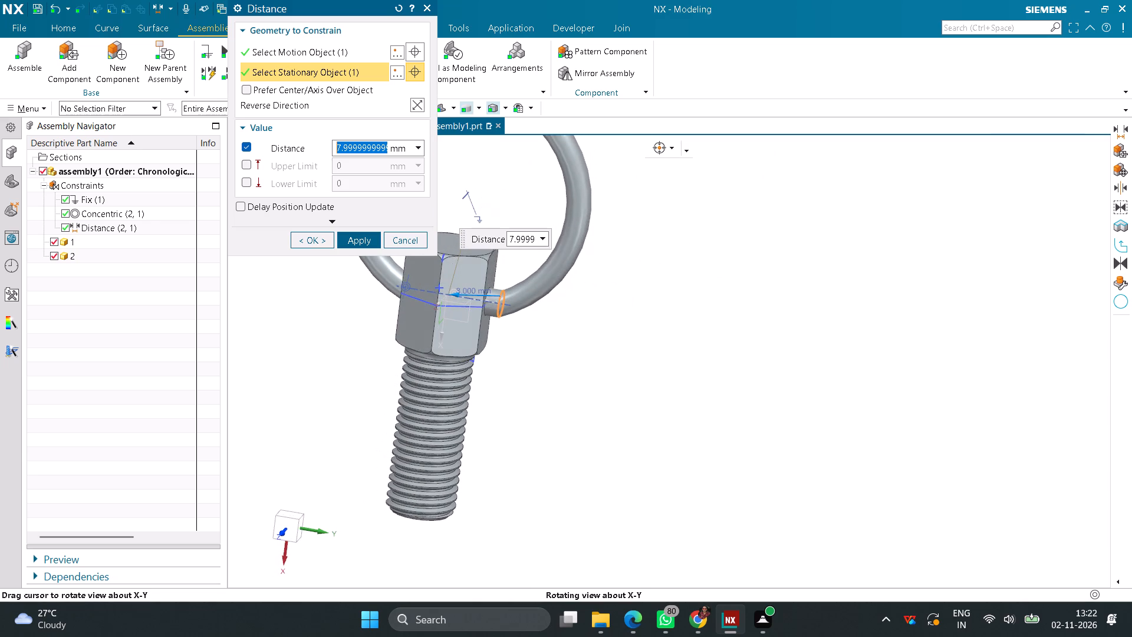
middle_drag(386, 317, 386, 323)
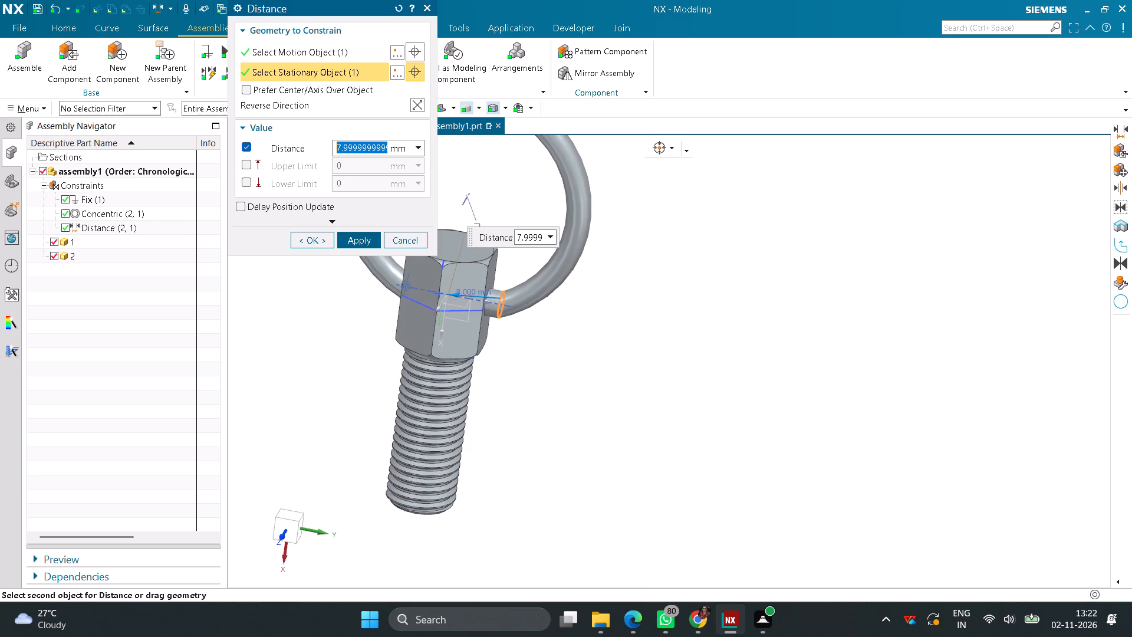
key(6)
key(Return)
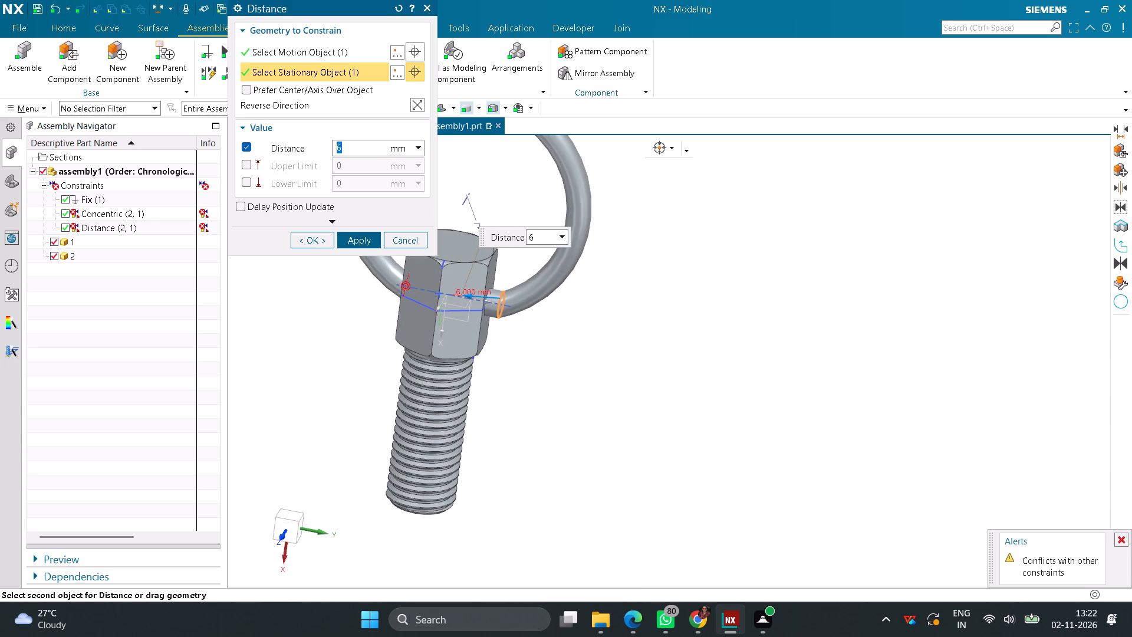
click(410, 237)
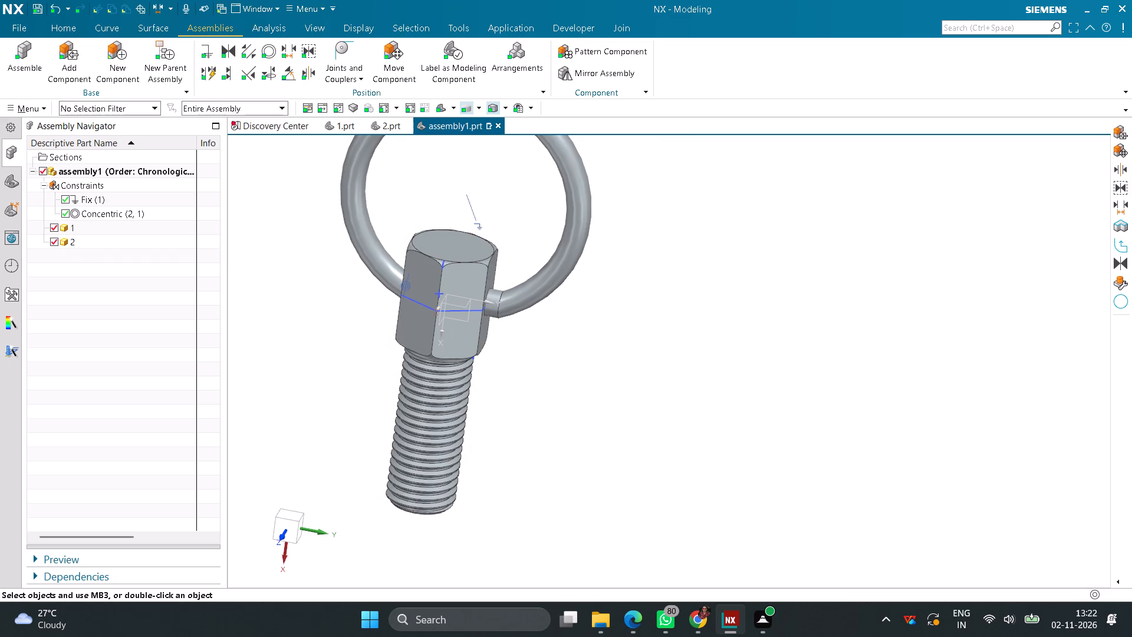
Delete the Concentric constraint between the bolt and the ring.
right_click(124, 214)
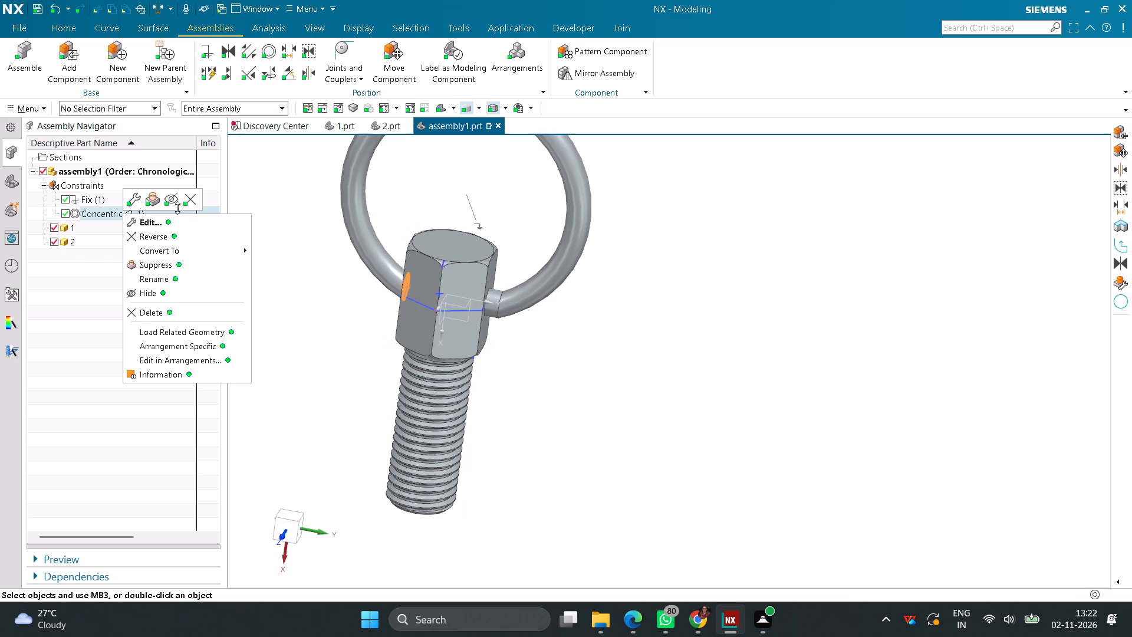
click(182, 202)
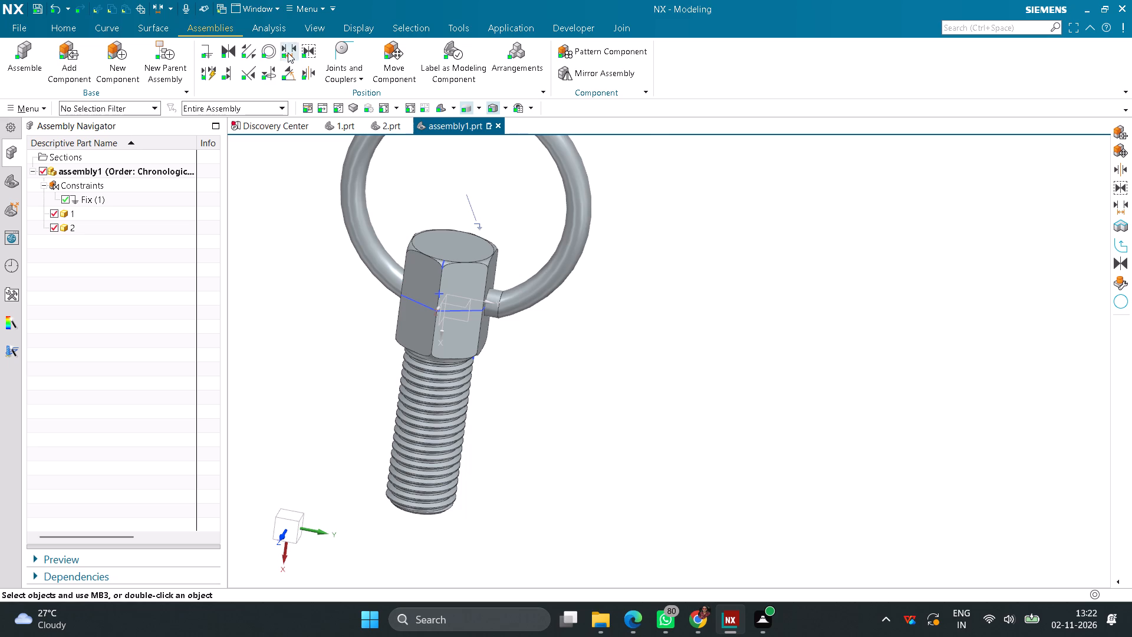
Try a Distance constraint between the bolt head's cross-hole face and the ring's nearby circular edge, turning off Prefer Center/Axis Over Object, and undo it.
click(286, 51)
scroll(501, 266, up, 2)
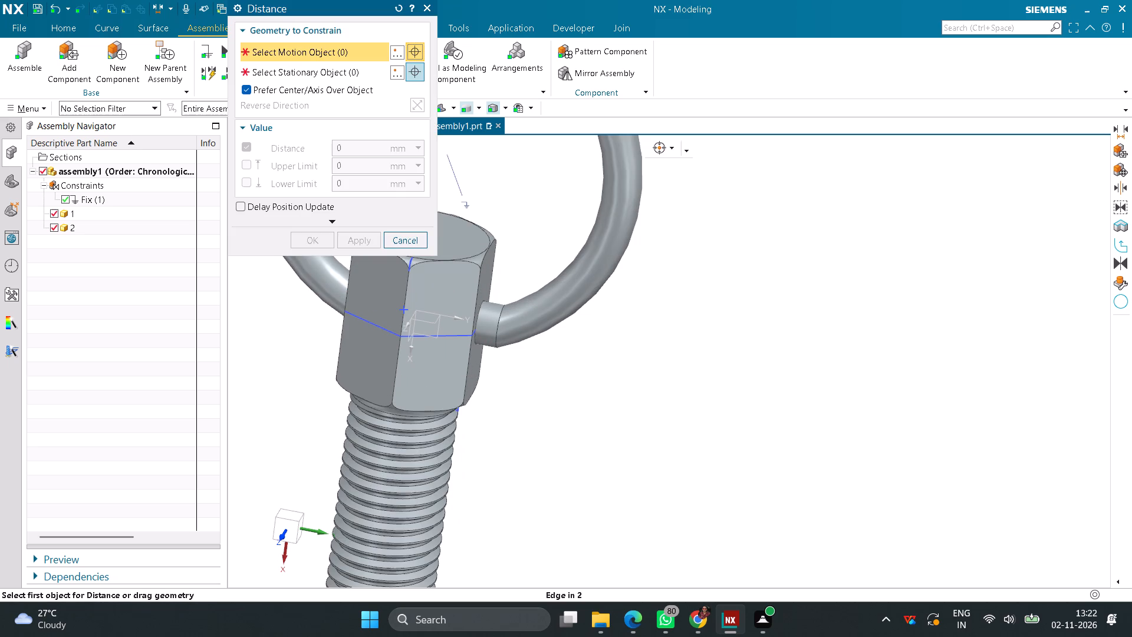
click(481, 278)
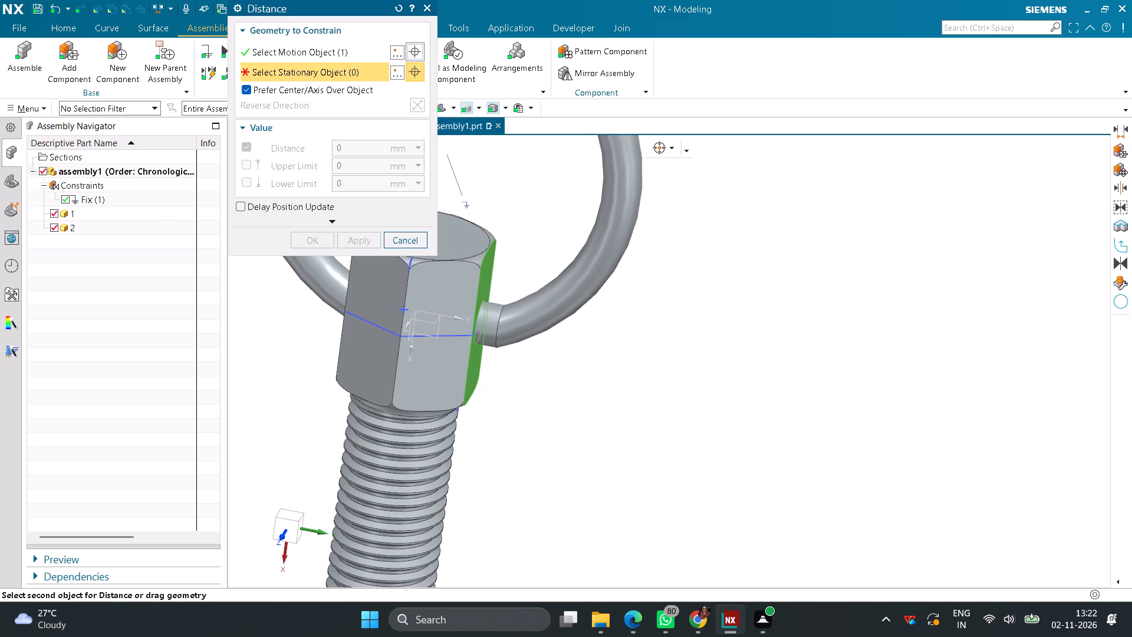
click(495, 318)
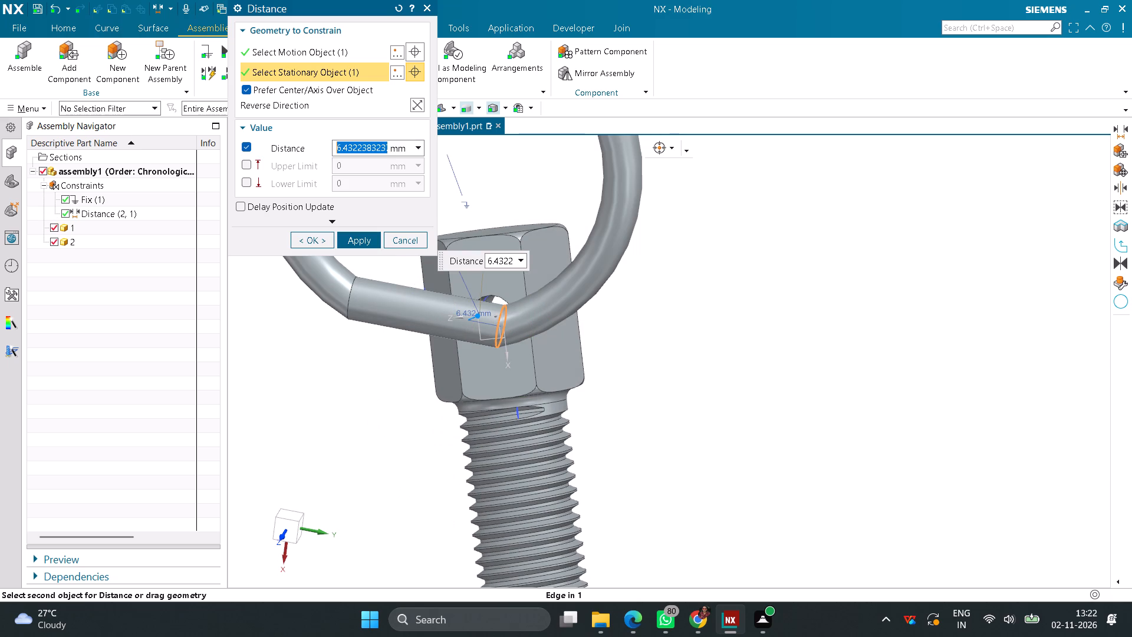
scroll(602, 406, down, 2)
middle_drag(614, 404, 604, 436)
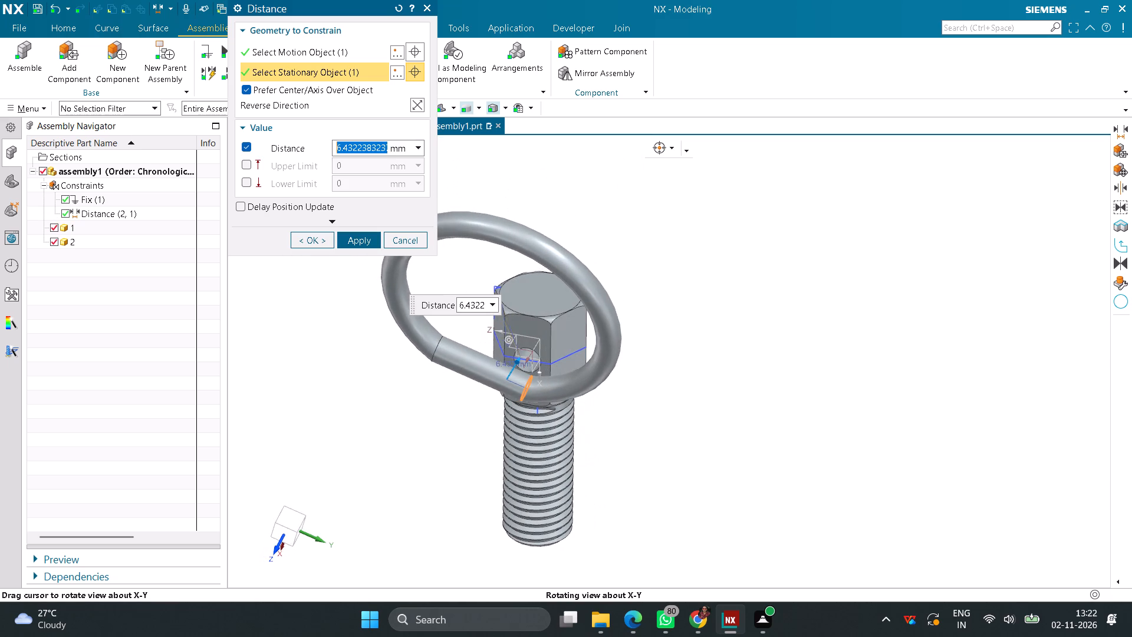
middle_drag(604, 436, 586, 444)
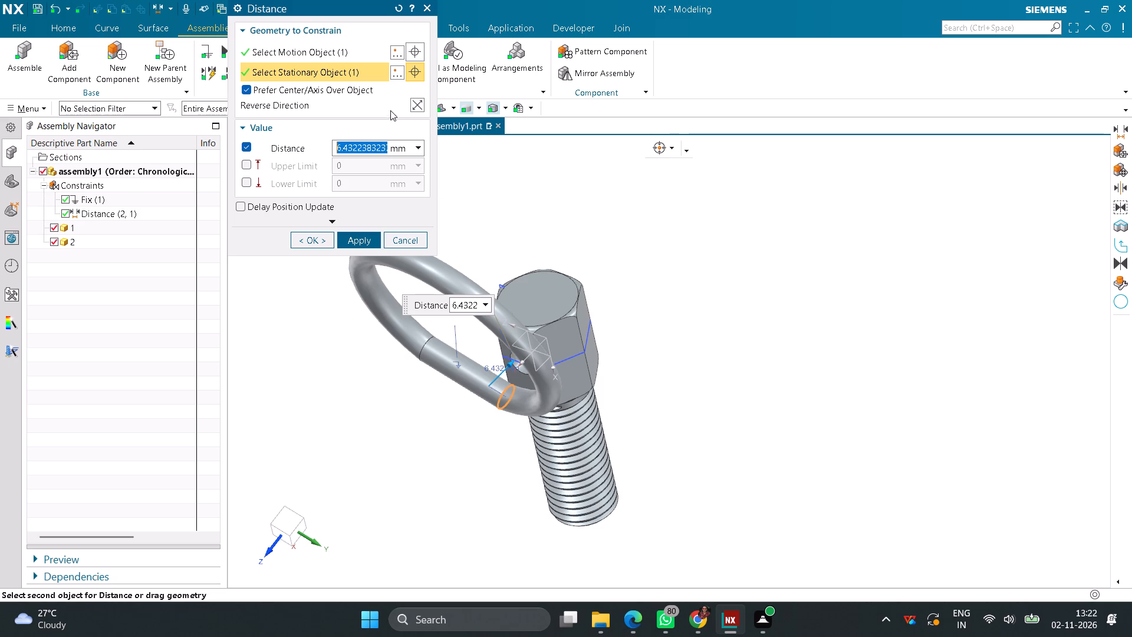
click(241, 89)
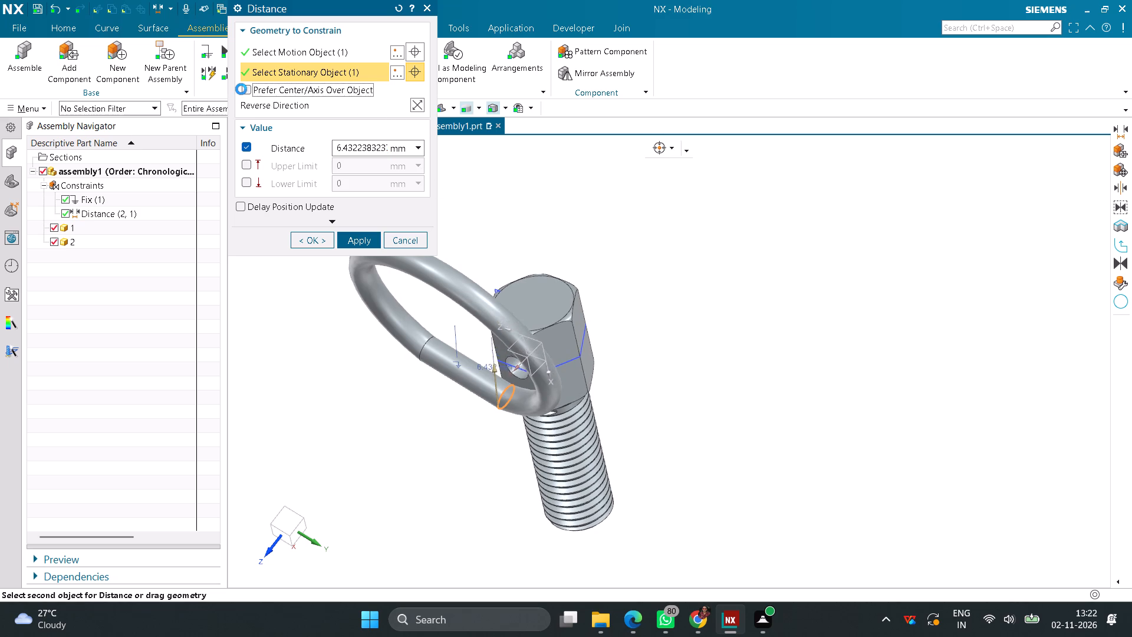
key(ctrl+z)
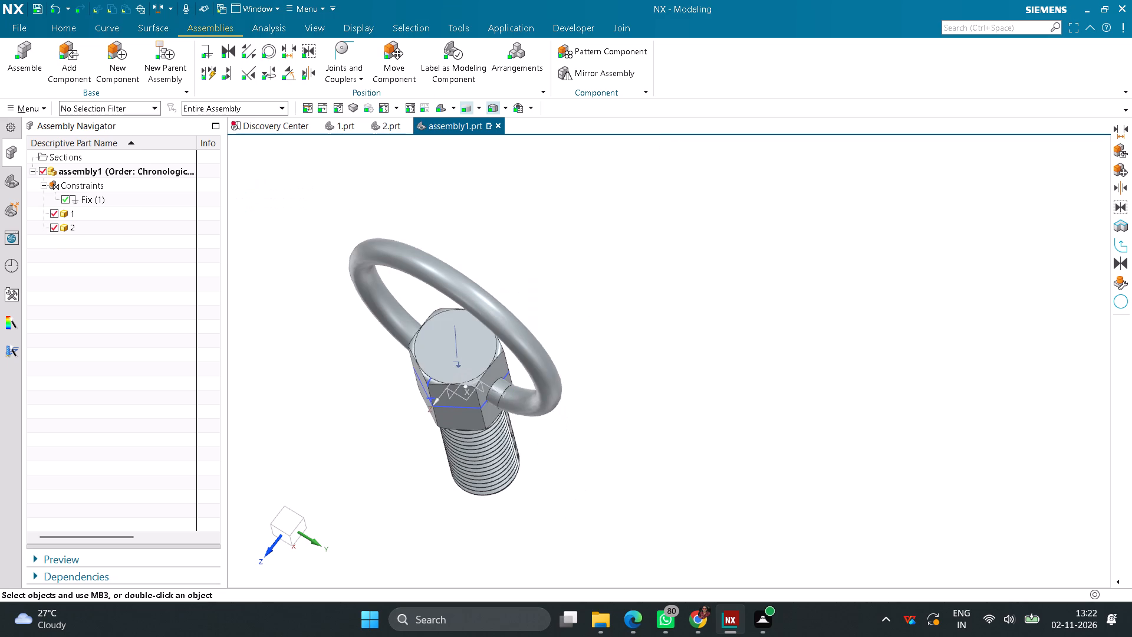
Replace the ring component's reference set with Entire Part.
middle_drag(596, 416, 613, 370)
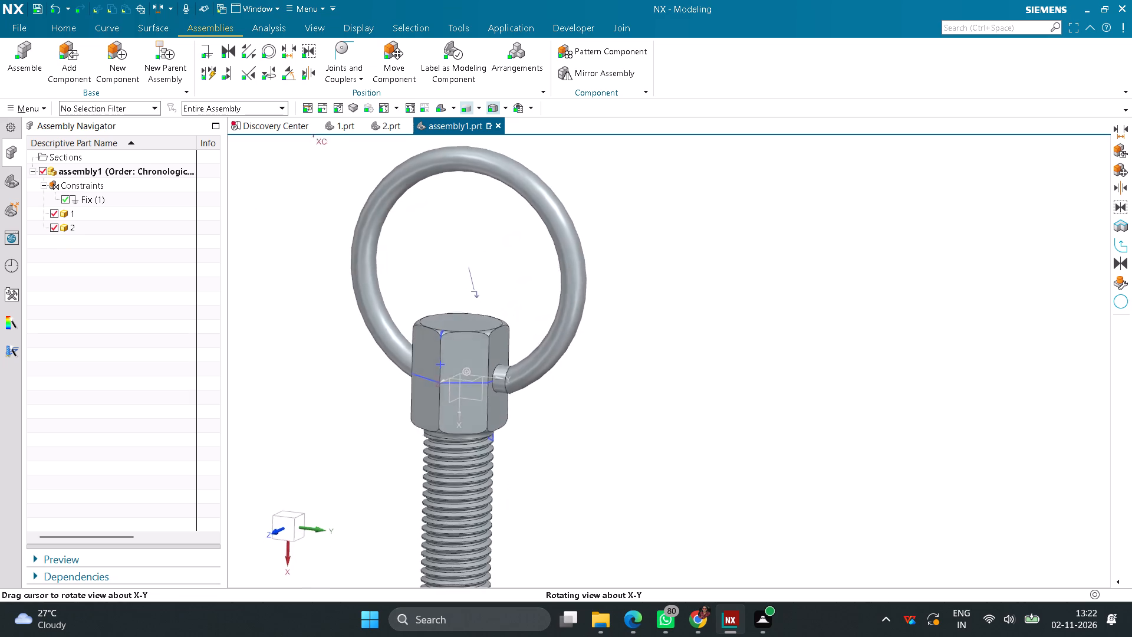
middle_drag(613, 370, 618, 388)
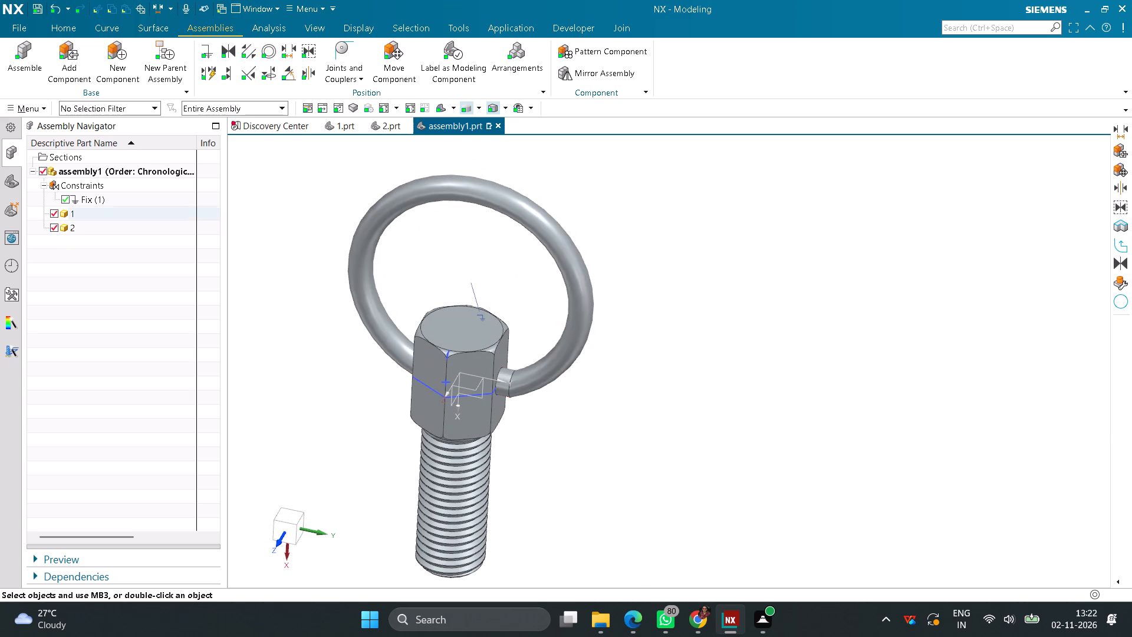
right_click(382, 202)
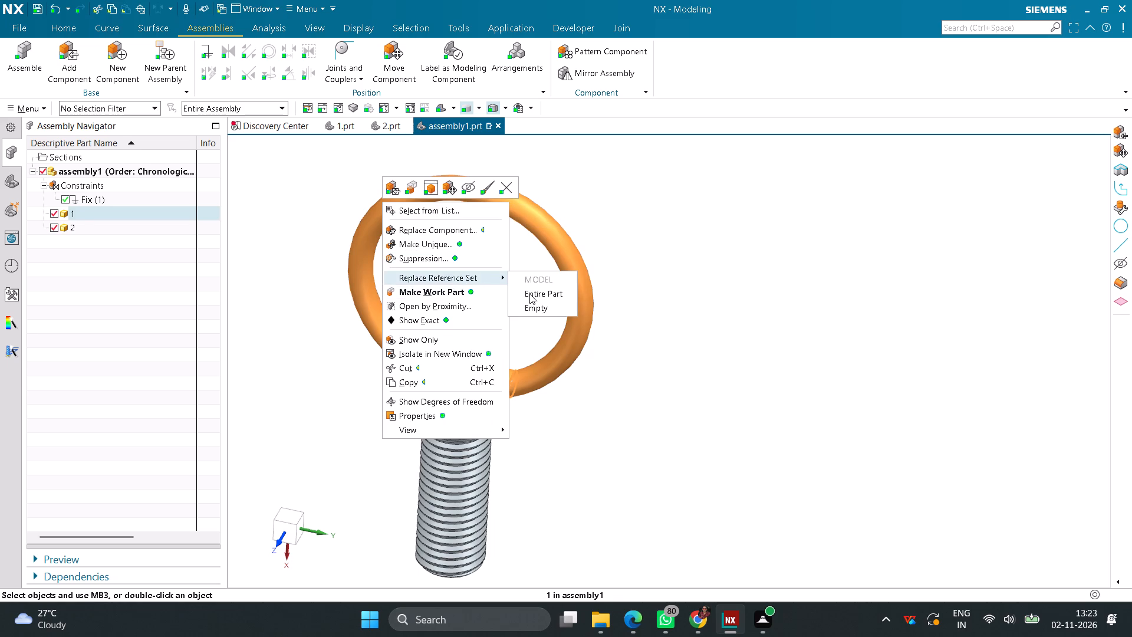
click(529, 294)
click(642, 385)
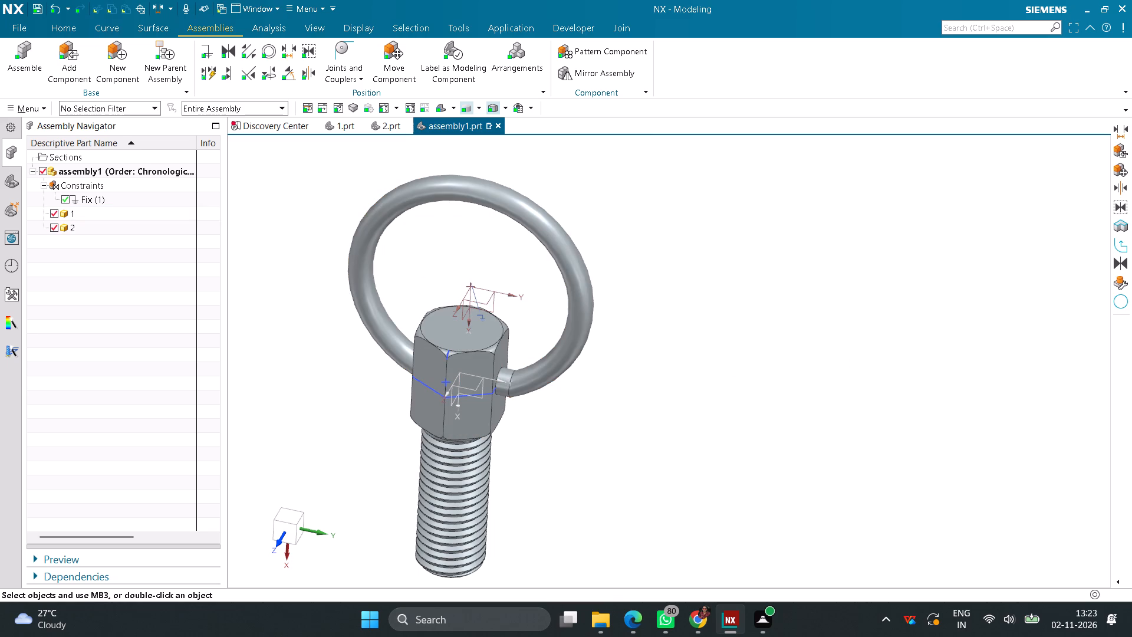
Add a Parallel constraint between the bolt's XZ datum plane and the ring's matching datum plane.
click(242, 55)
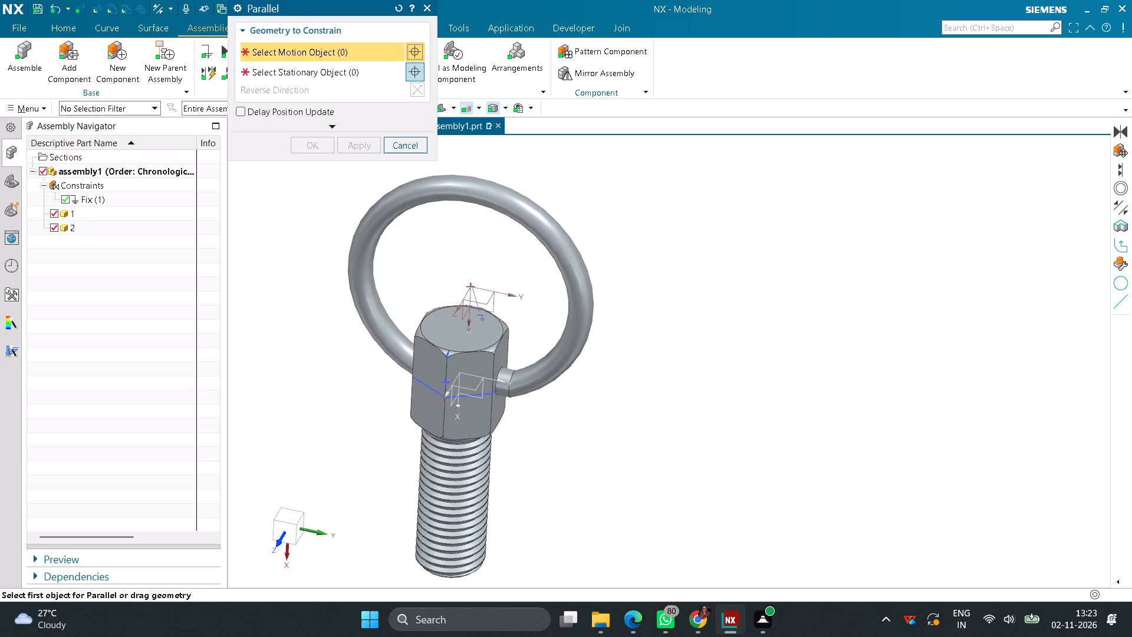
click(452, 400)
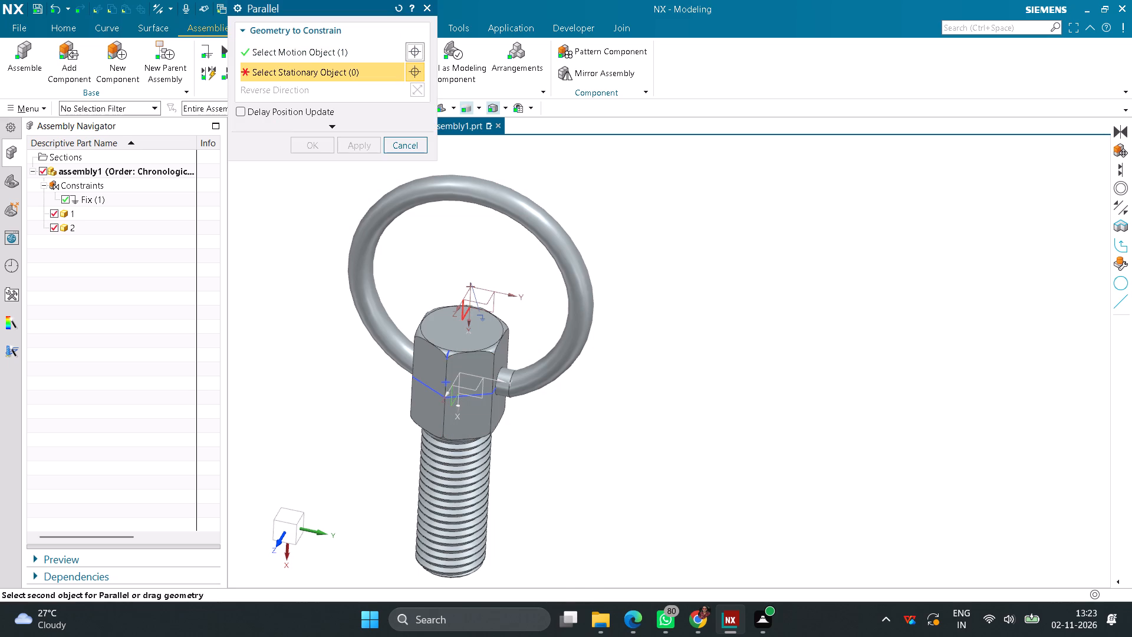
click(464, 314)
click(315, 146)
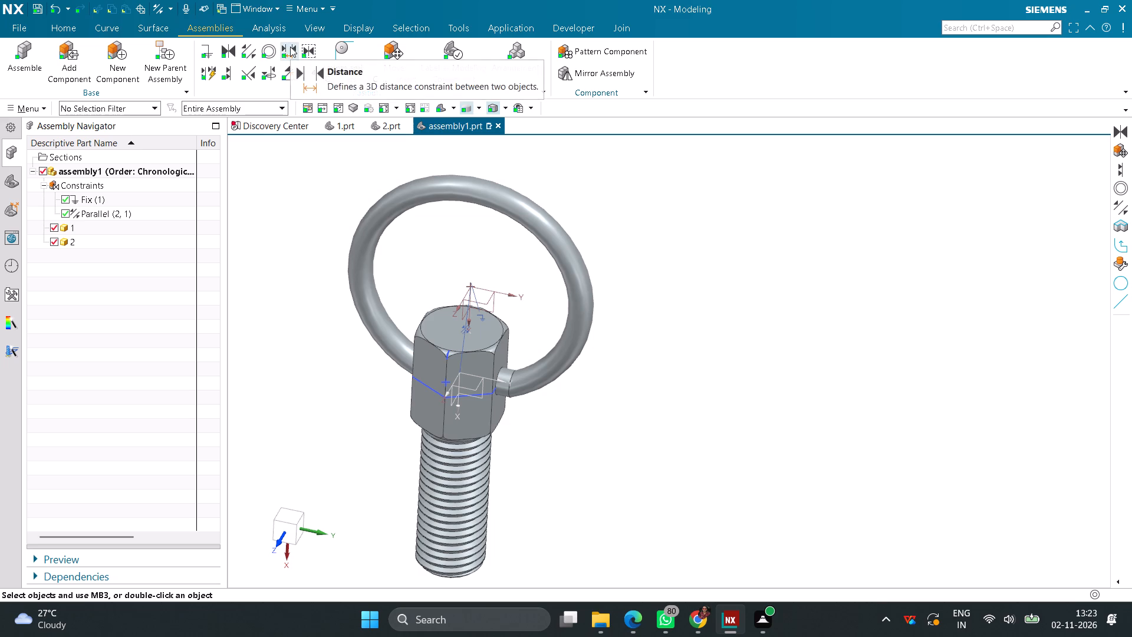
Add a 7 mm Distance constraint between the bolt's XZ datum plane and the ring's nearby circular edge, without Prefer Center/Axis Over Object.
click(290, 47)
scroll(458, 408, up, 3)
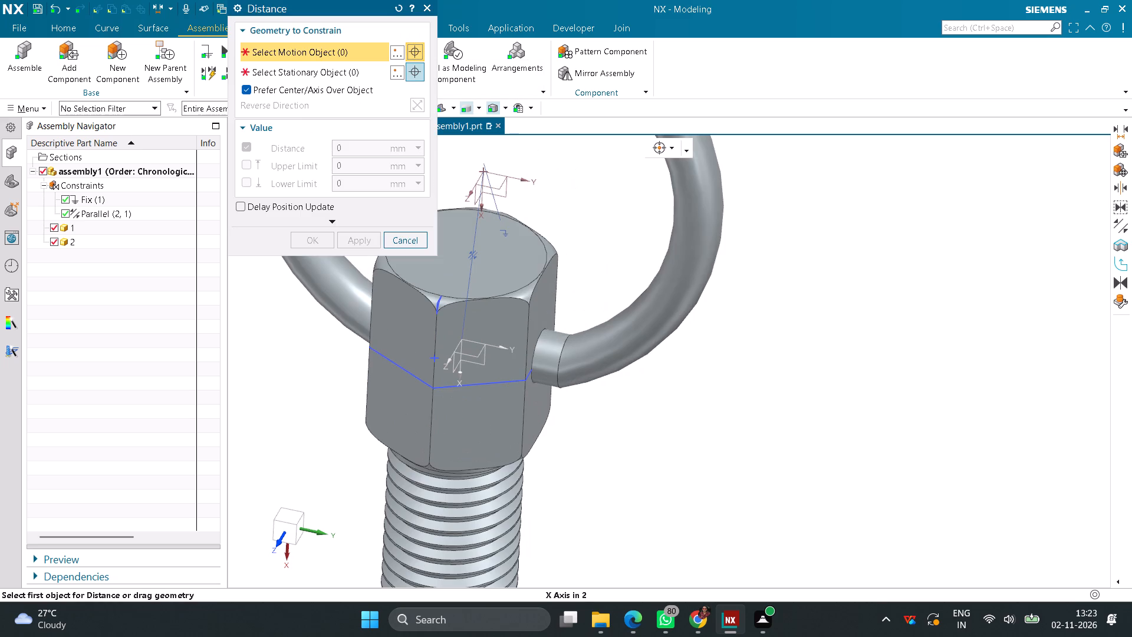
click(455, 366)
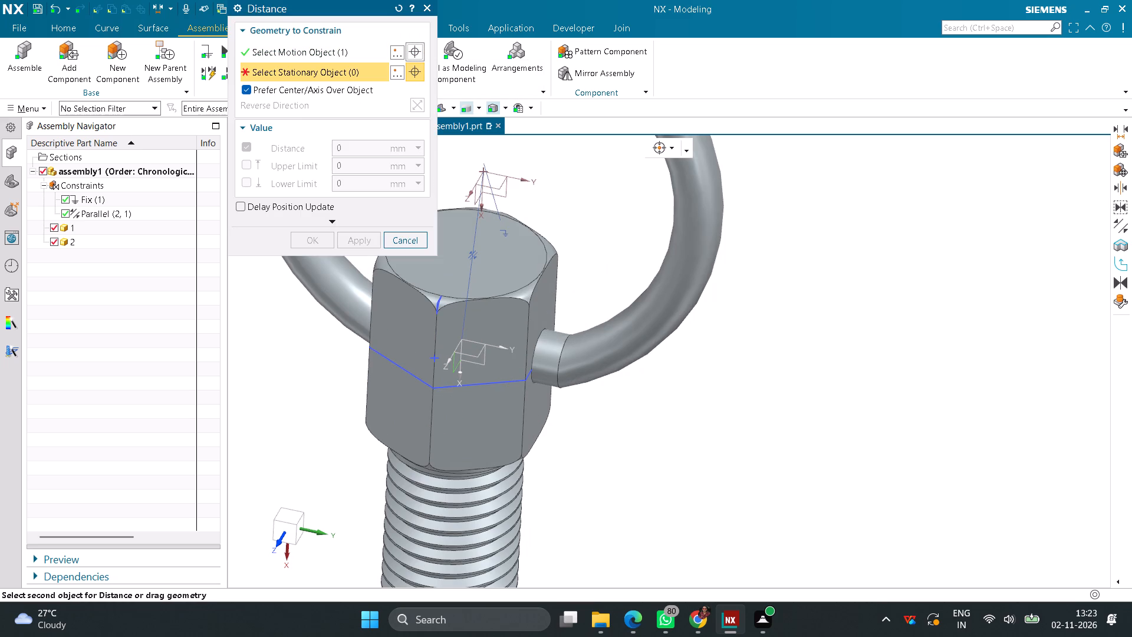
click(555, 366)
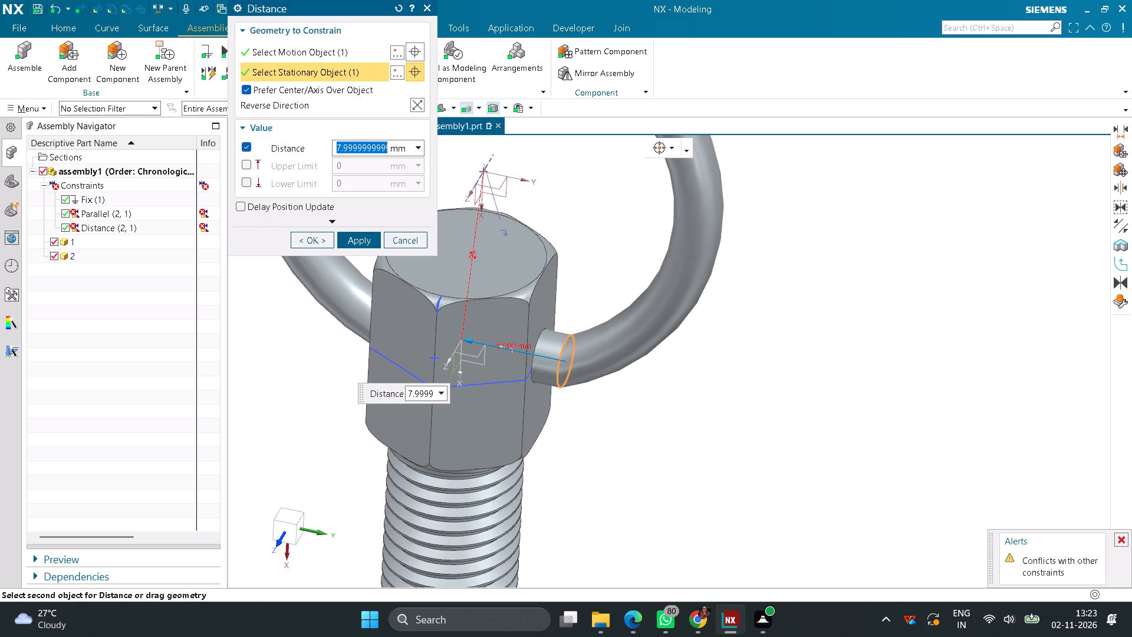
click(242, 90)
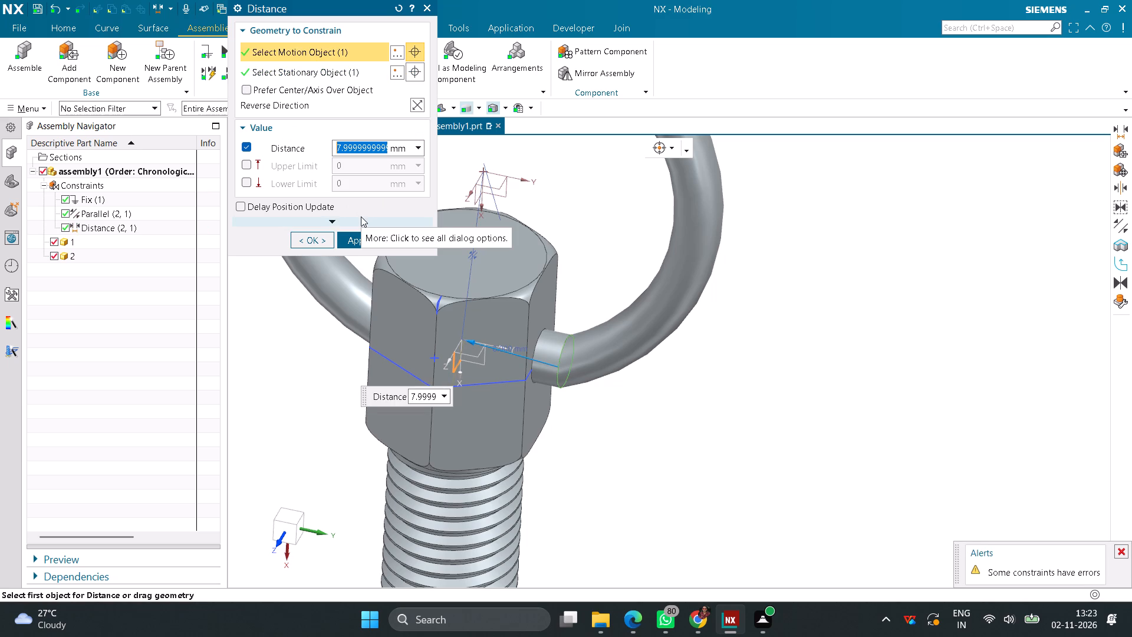
key(7)
key(Return)
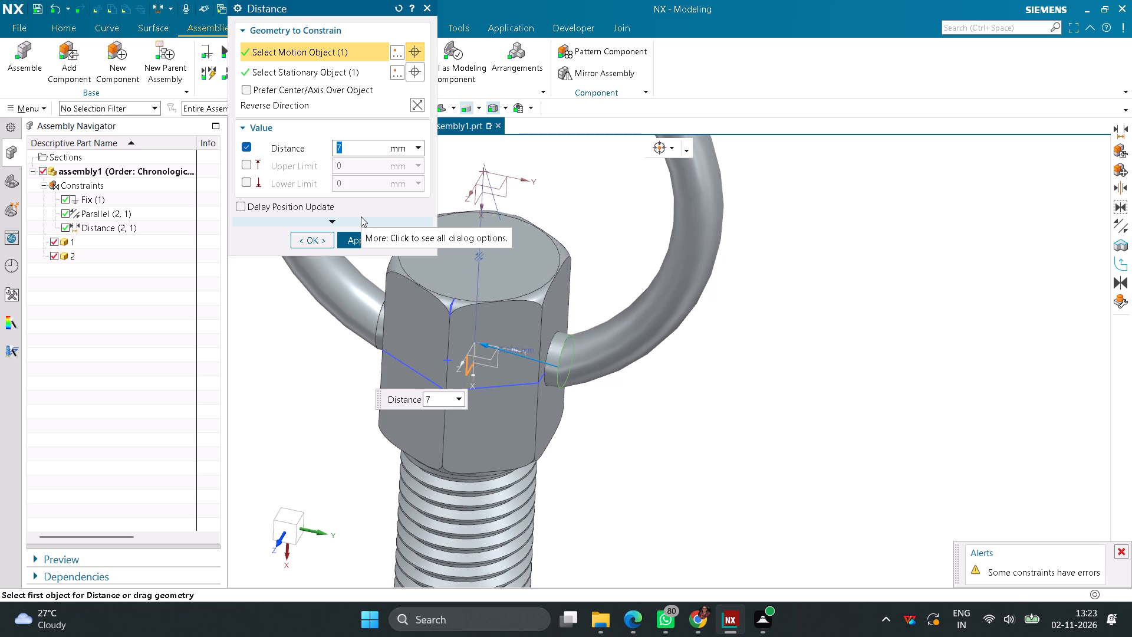
scroll(360, 350, down, 3)
middle_drag(344, 369, 367, 365)
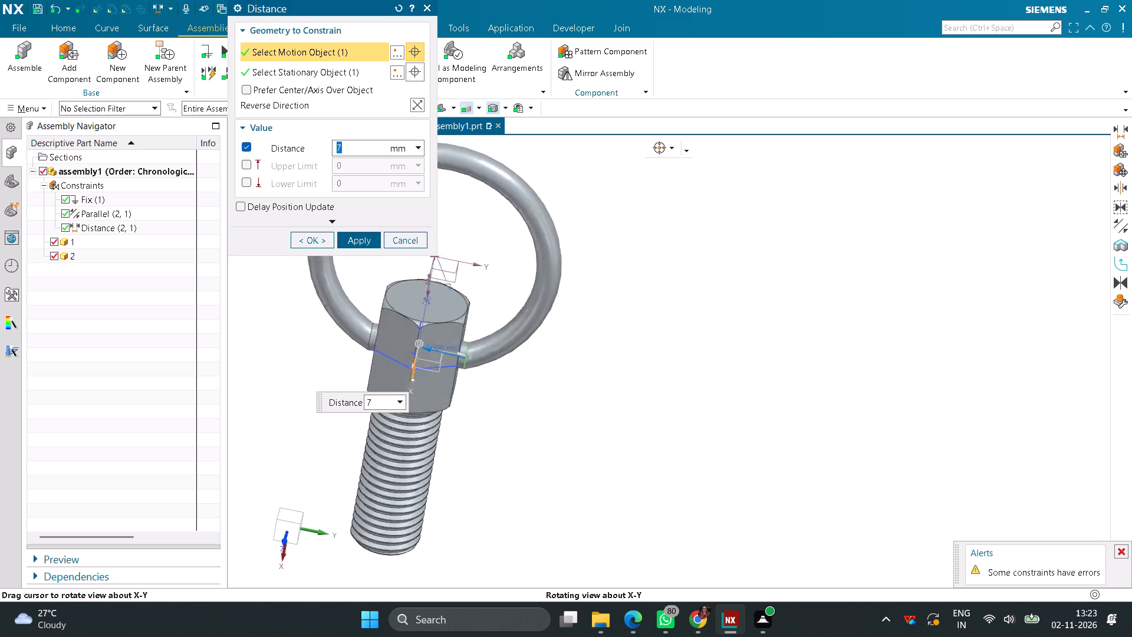
middle_drag(367, 365, 364, 362)
click(327, 246)
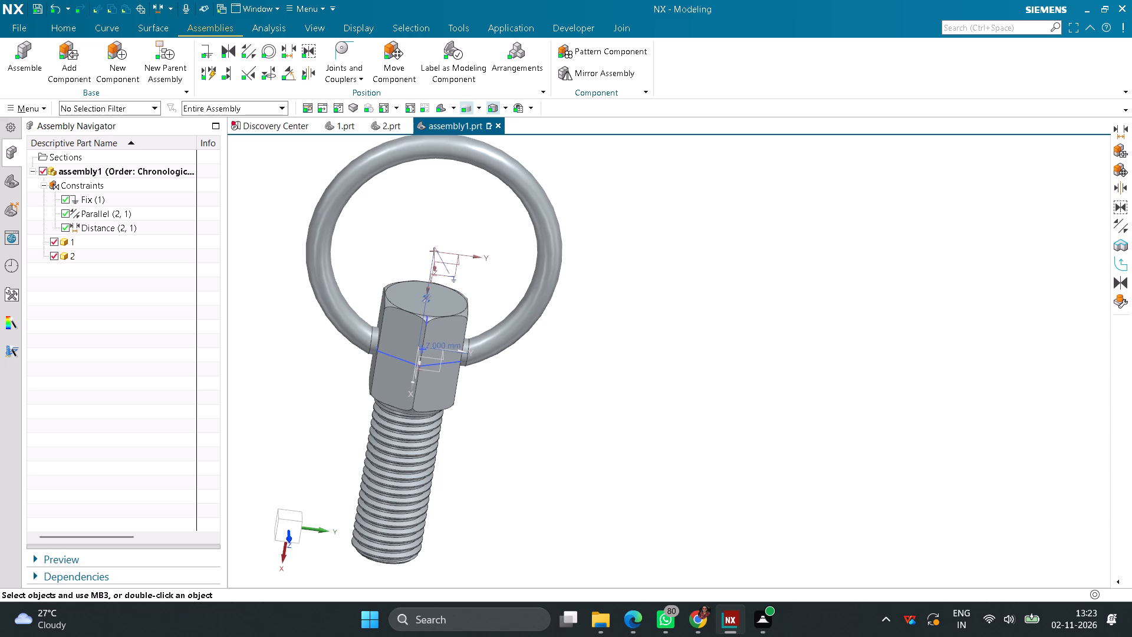
Move the bolt component dynamically about 14 mm along X, clear of the ring's straight section.
middle_drag(556, 416, 603, 347)
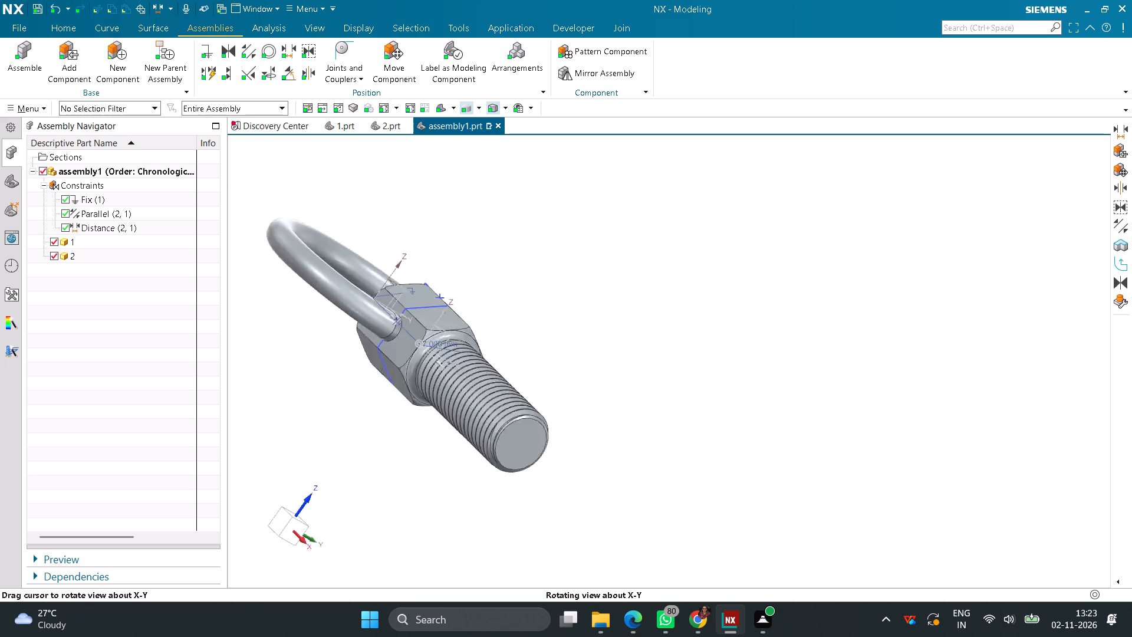
middle_drag(603, 347, 627, 423)
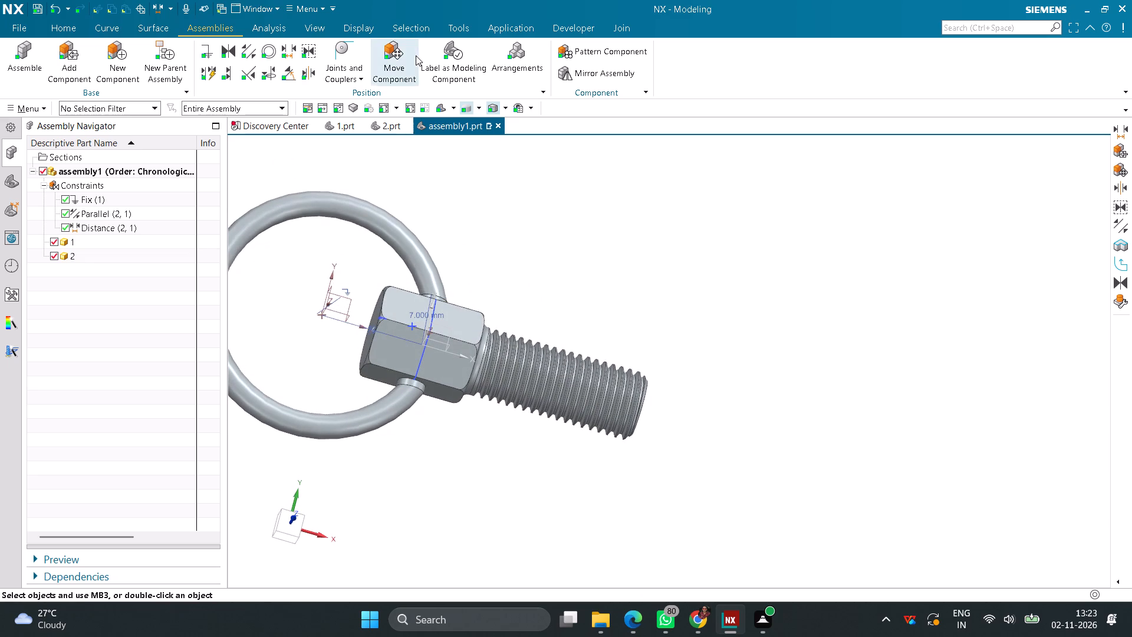
click(400, 55)
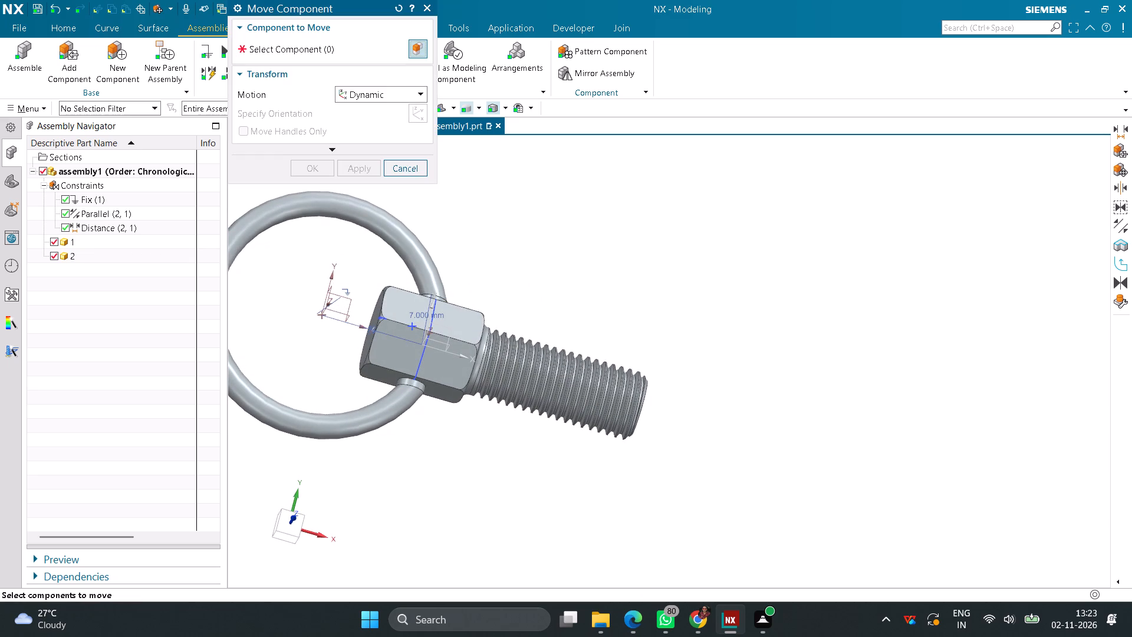
click(470, 326)
click(294, 117)
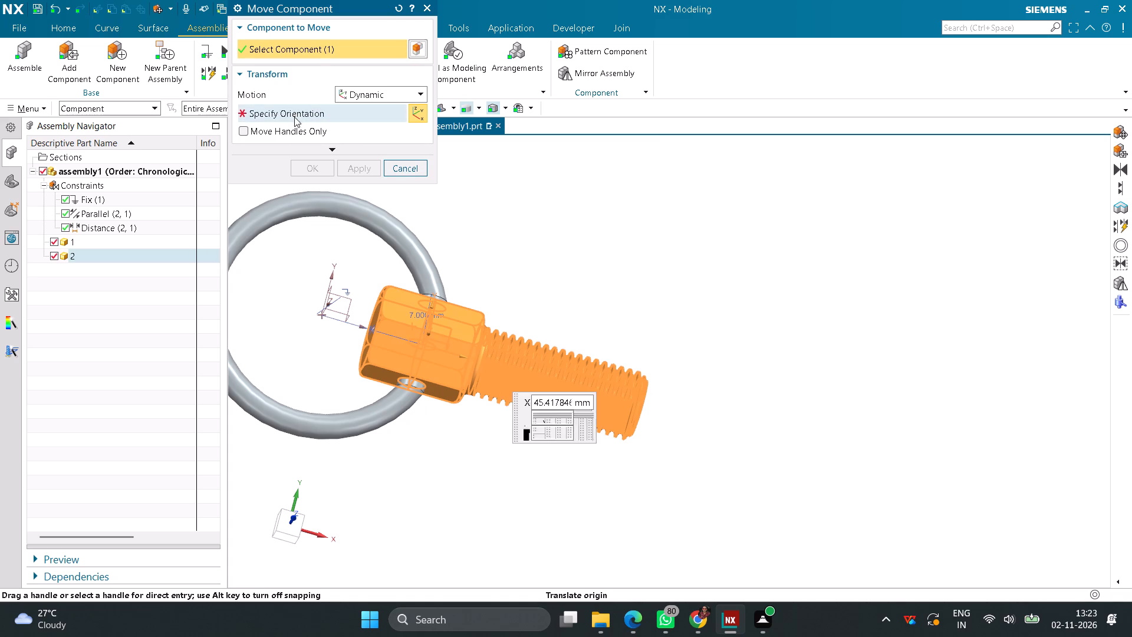
drag(504, 369, 525, 376)
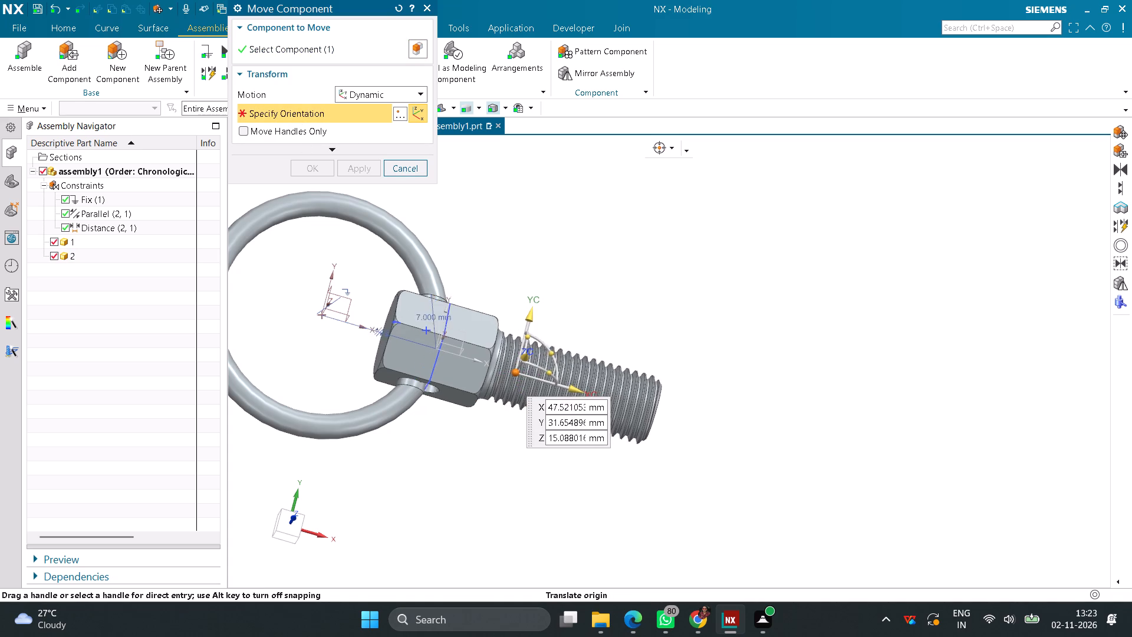
drag(525, 376, 600, 390)
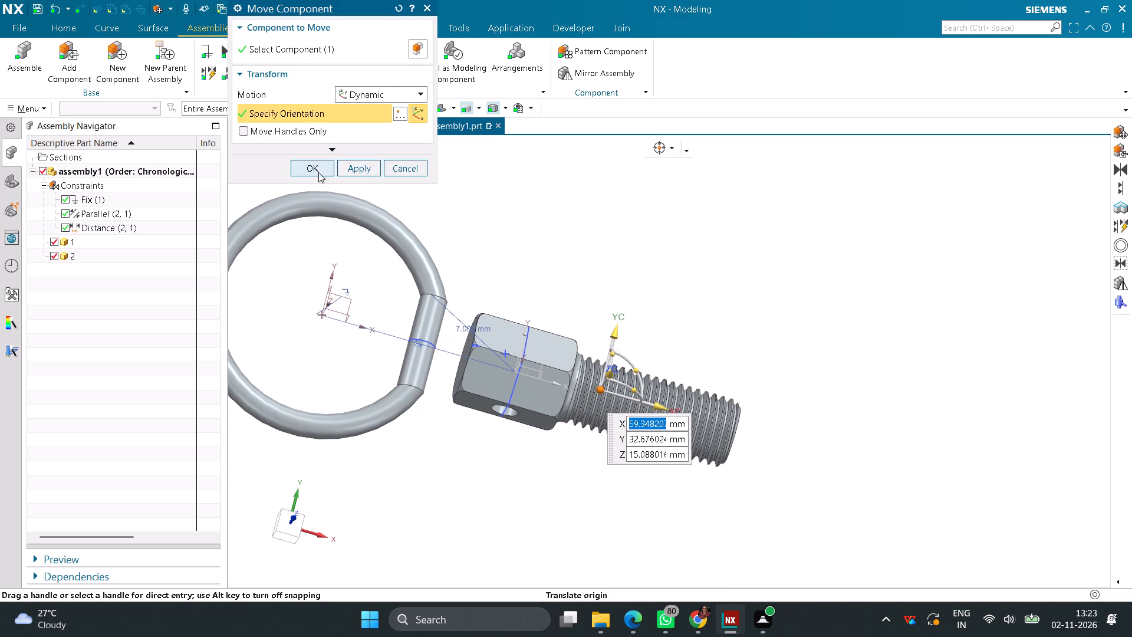
click(318, 172)
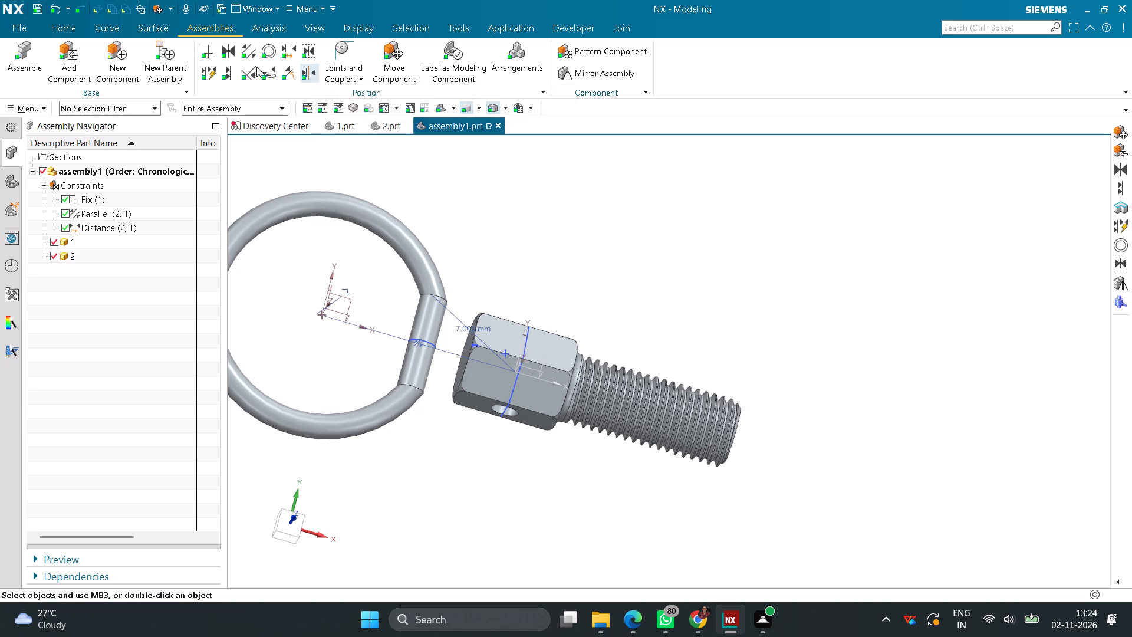
Add a Touch constraint between the centerline of the bolt head's cross hole and the centerline of the ring's straight section.
click(223, 52)
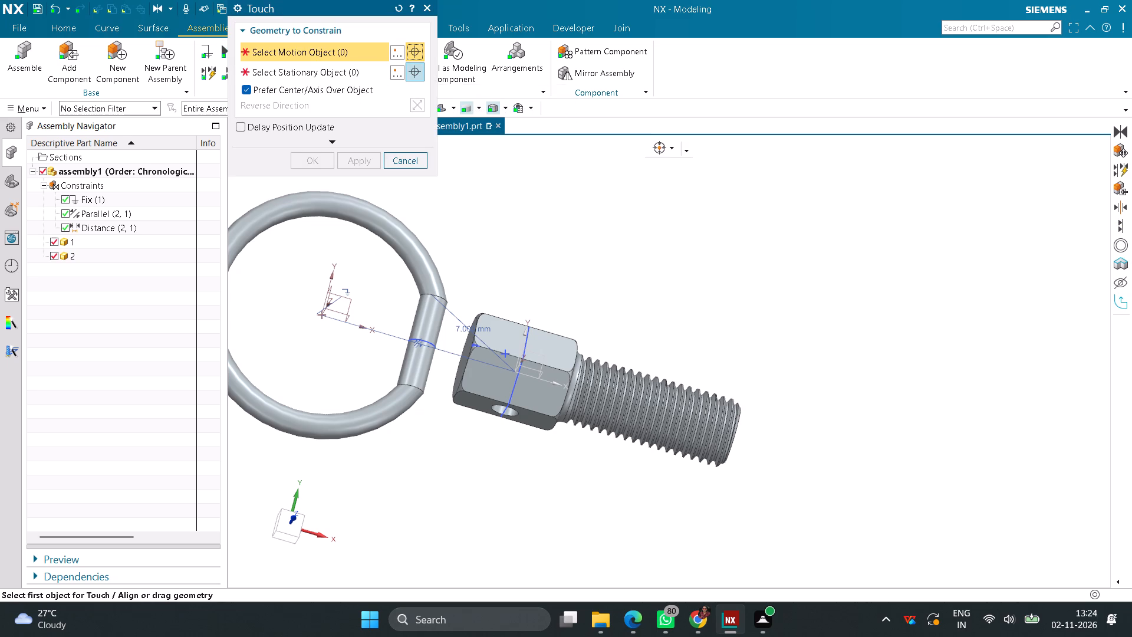
middle_drag(498, 458, 493, 402)
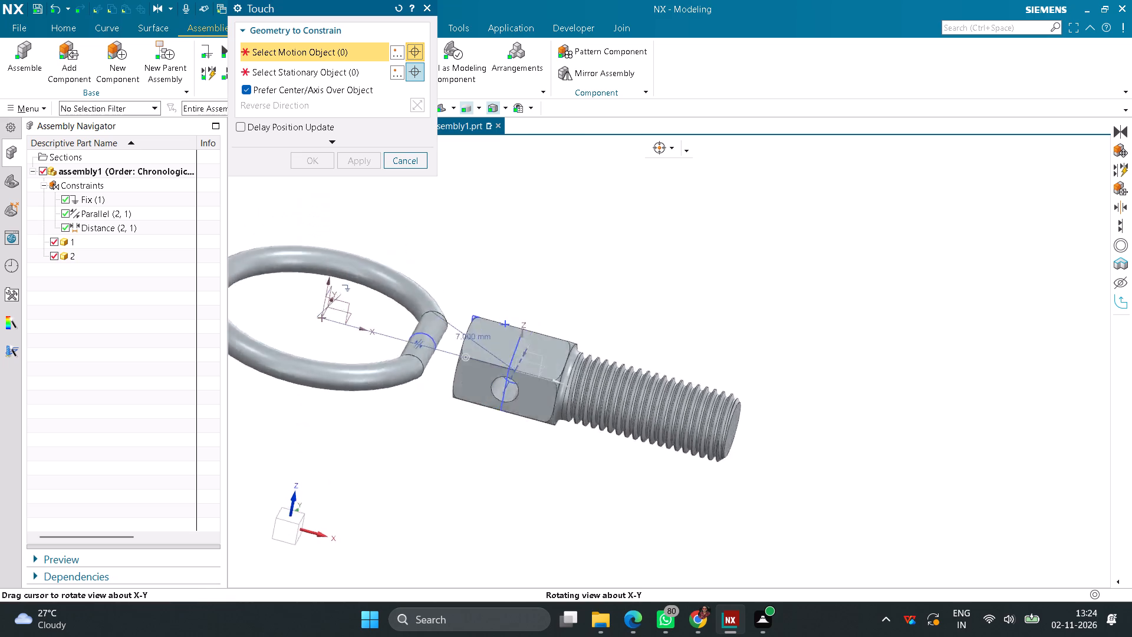
middle_drag(493, 402, 495, 391)
scroll(502, 379, up, 4)
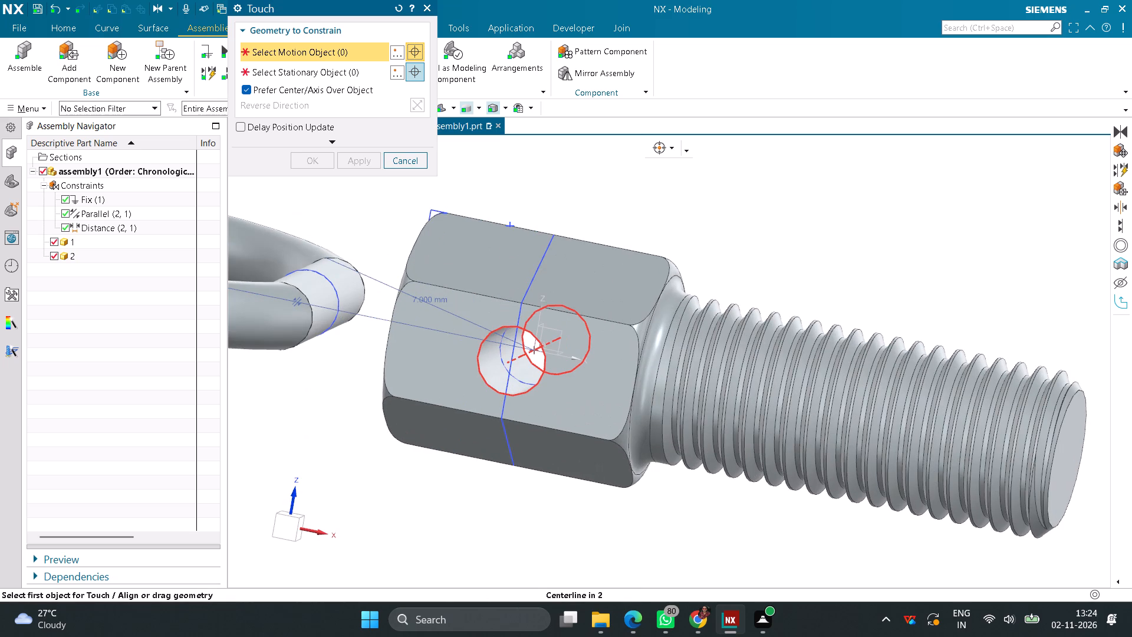
click(518, 358)
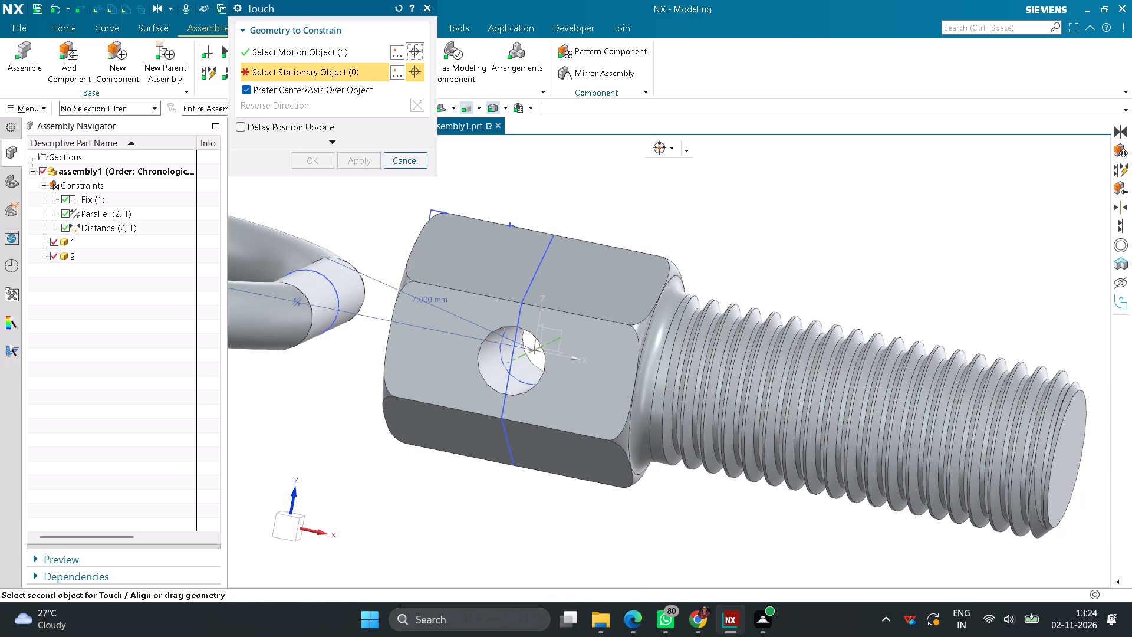
click(317, 299)
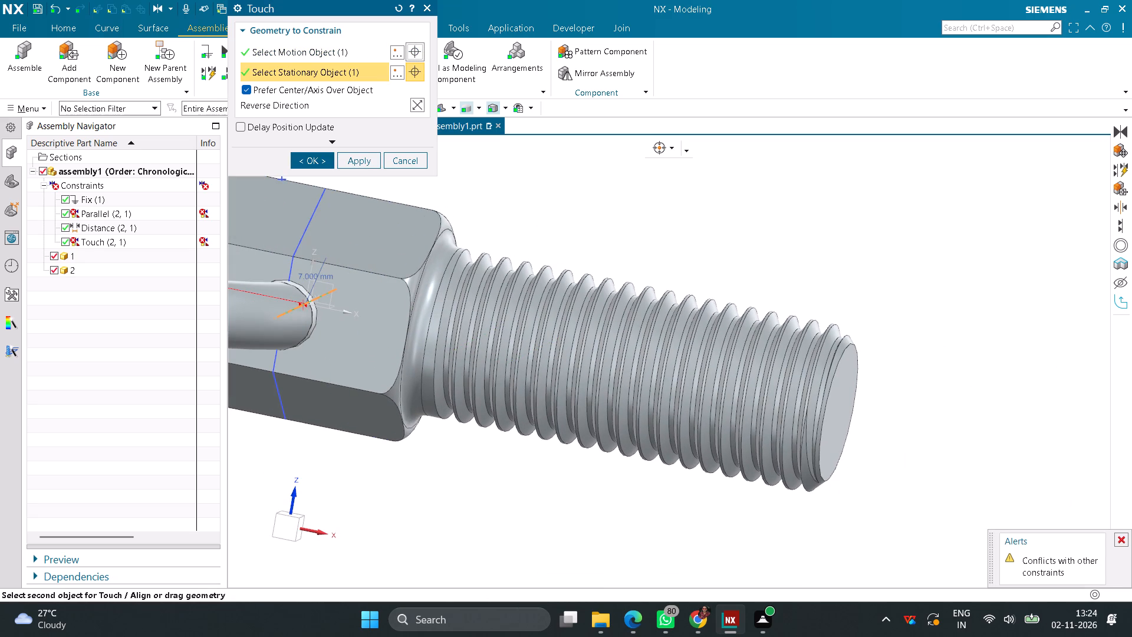
right_click(97, 217)
click(315, 156)
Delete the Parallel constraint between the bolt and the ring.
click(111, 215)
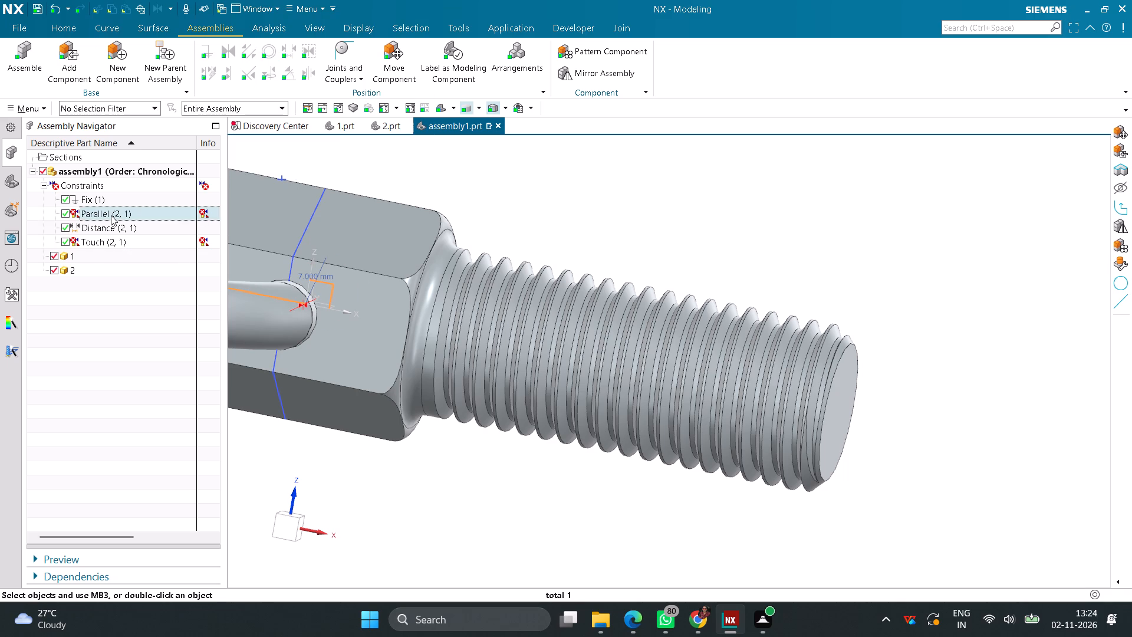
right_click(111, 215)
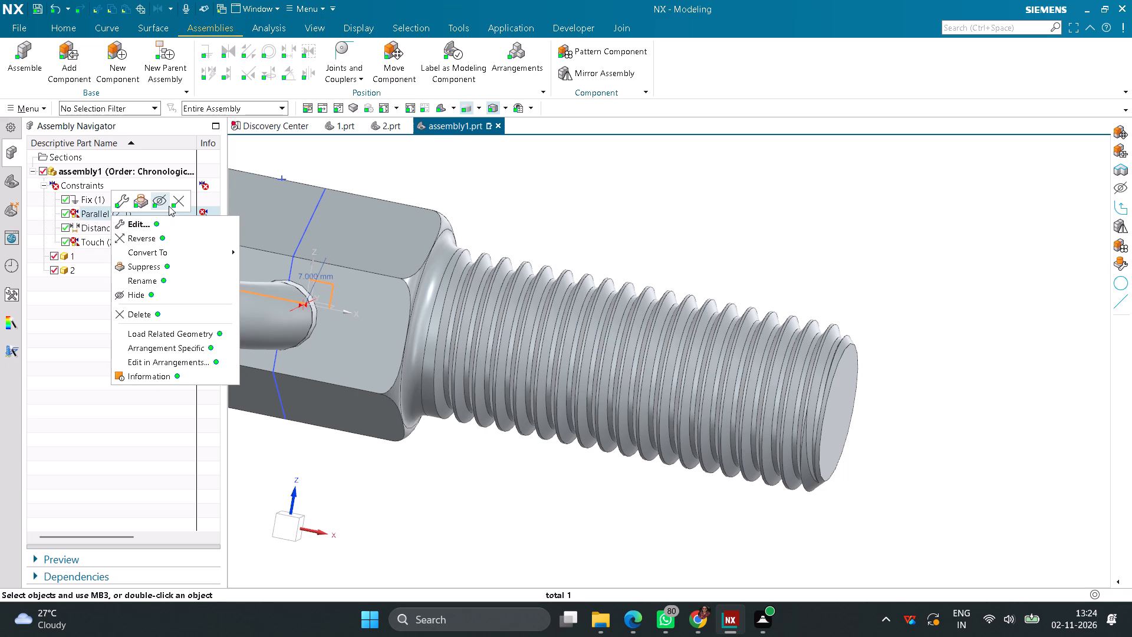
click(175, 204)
Reverse the direction of the 7 mm Distance constraint between the bolt and the ring.
scroll(509, 317, down, 4)
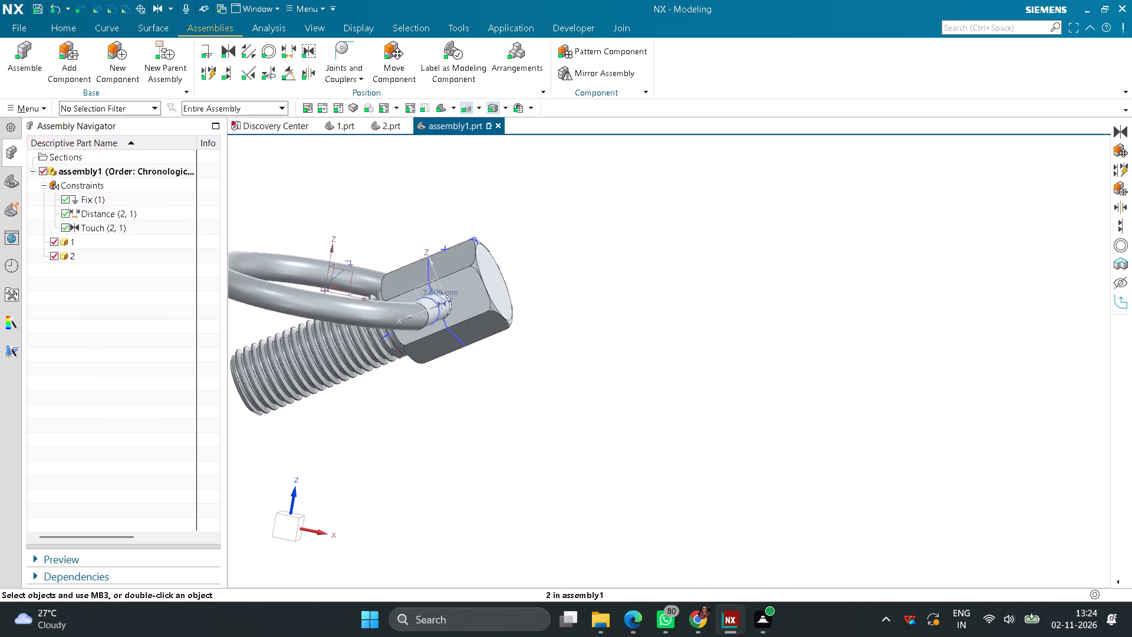
middle_drag(575, 329, 421, 193)
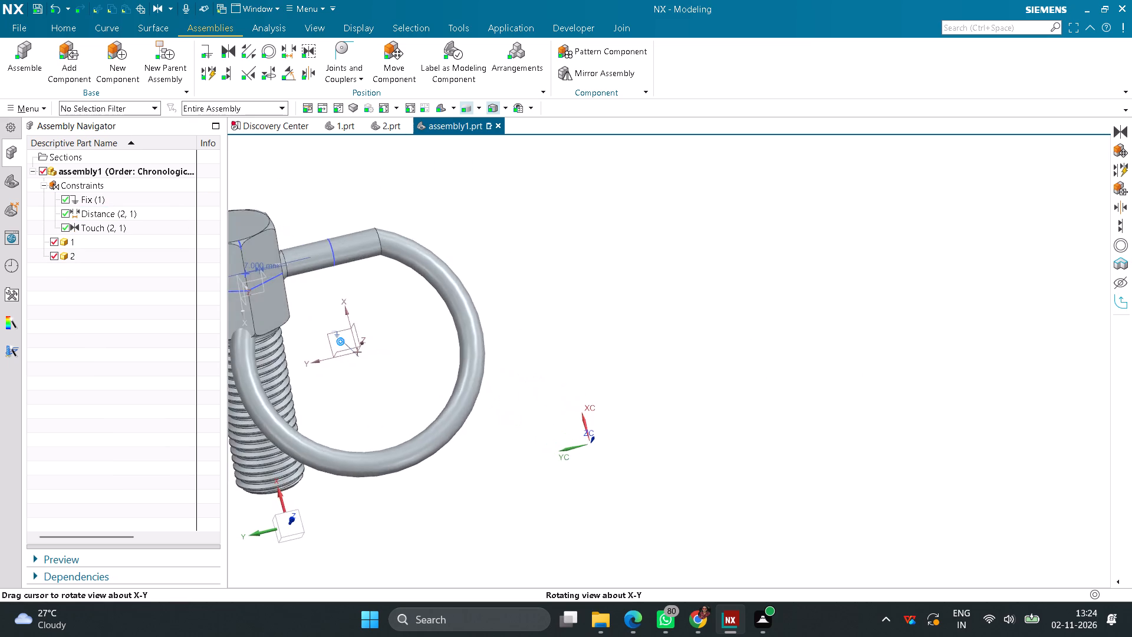
middle_drag(421, 193, 536, 320)
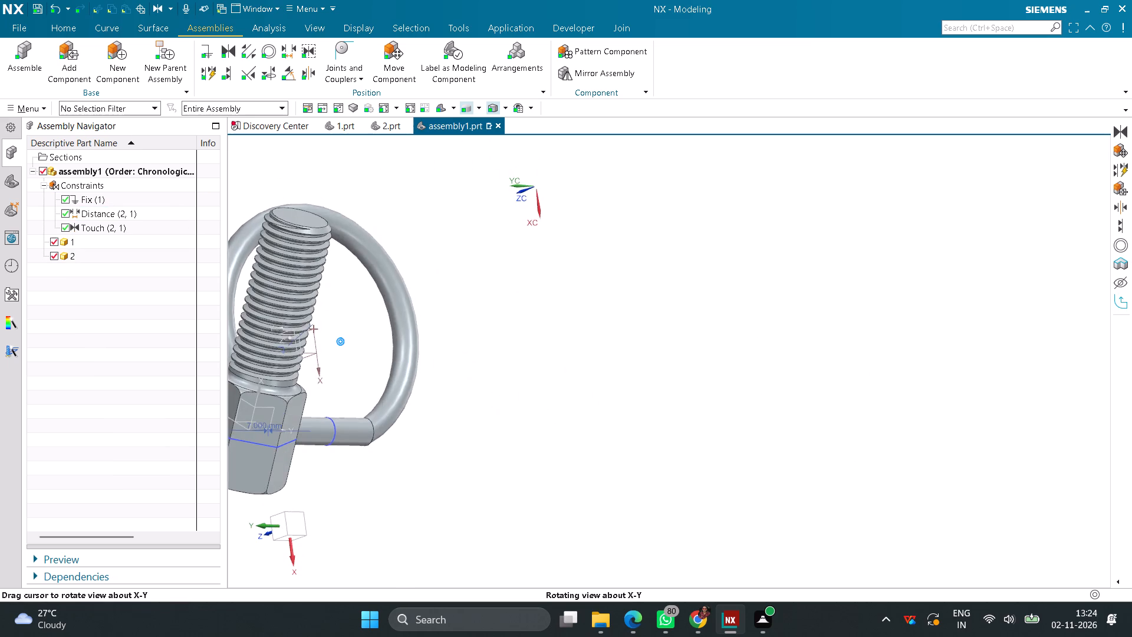
middle_drag(536, 320, 520, 317)
scroll(511, 334, down, 1)
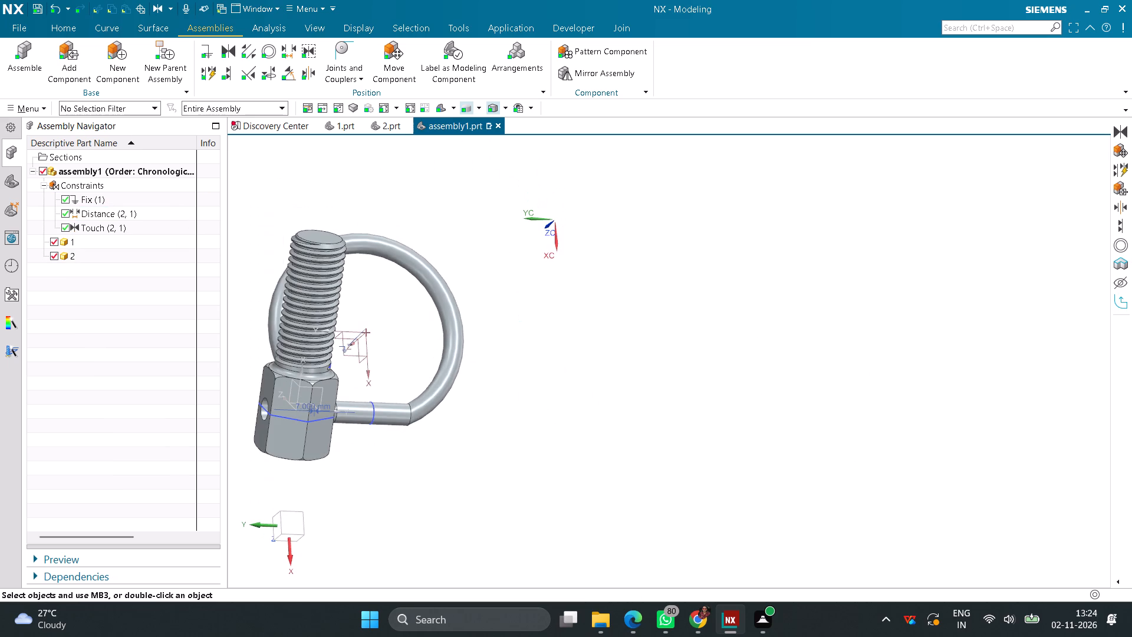
double_click(117, 214)
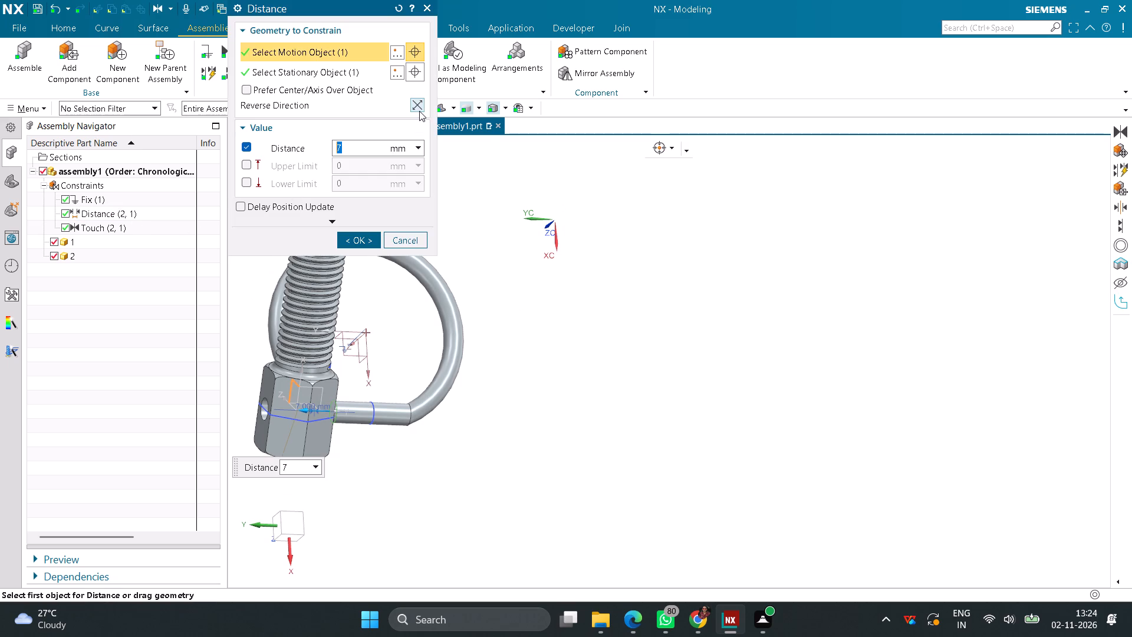
click(419, 111)
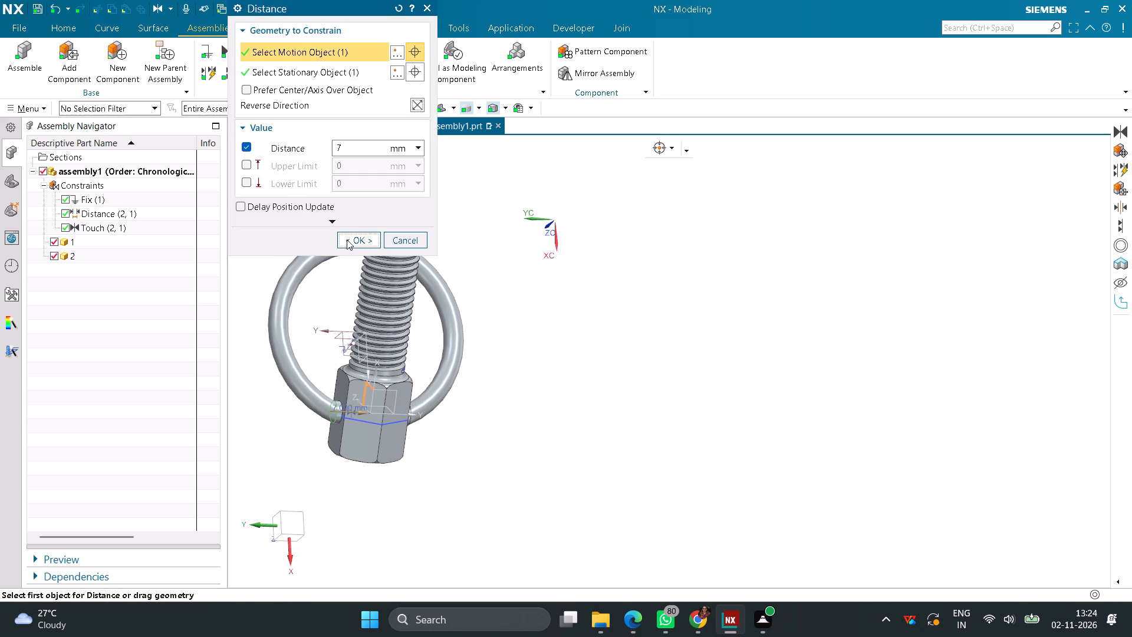
click(347, 239)
Move the bolt component dynamically, rotating it about the YC axis until its threaded shank points away from the ring.
middle_drag(526, 385, 565, 290)
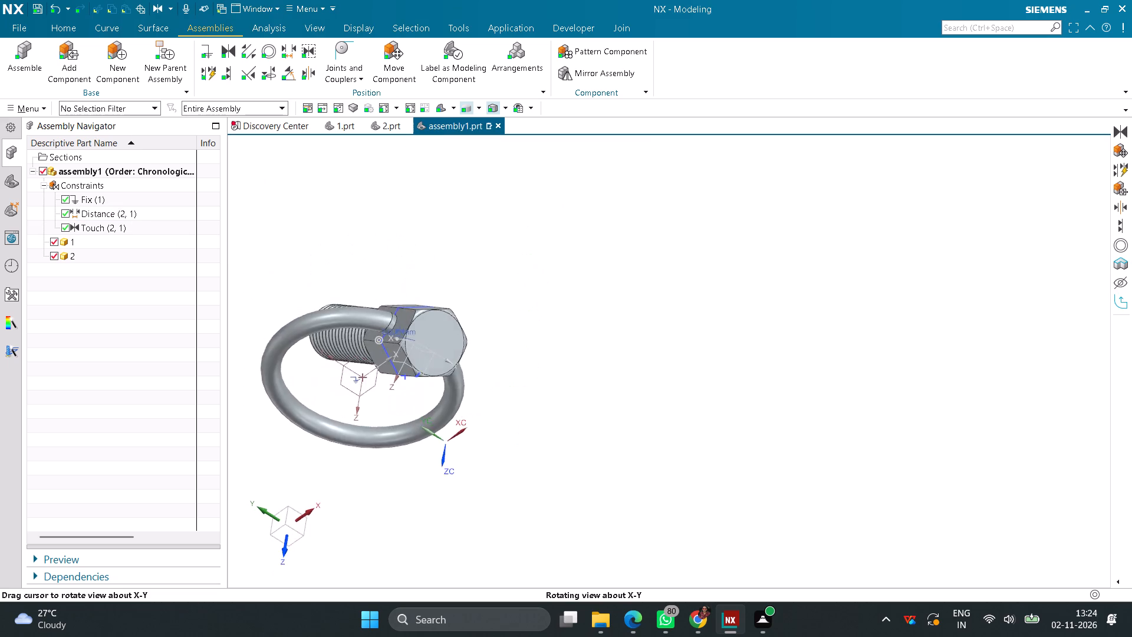
middle_drag(565, 290, 495, 265)
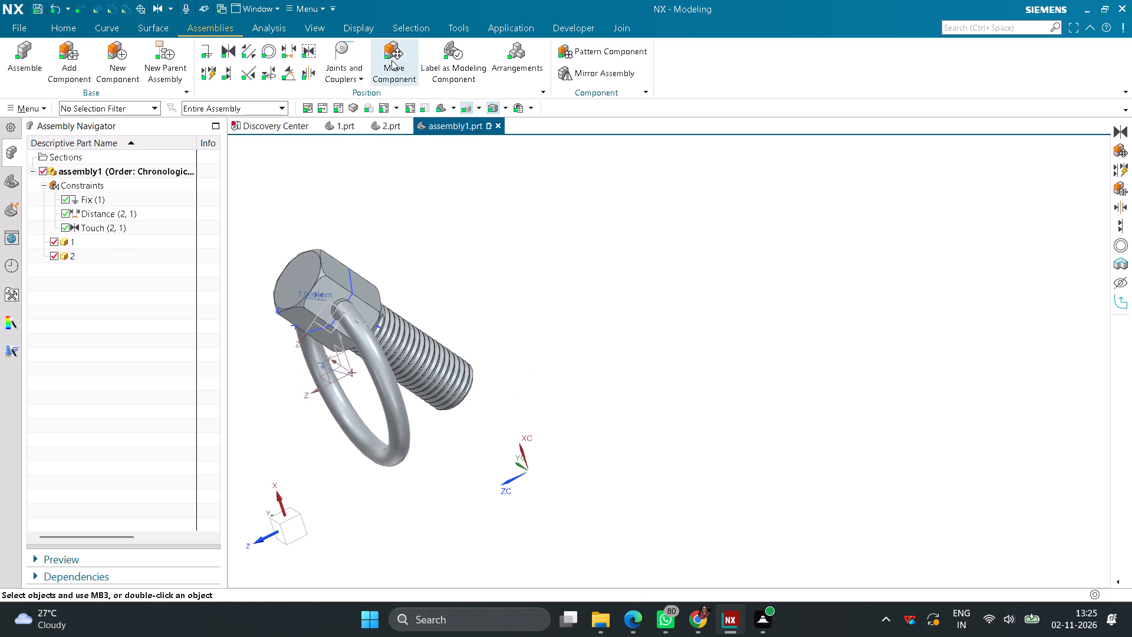
click(391, 60)
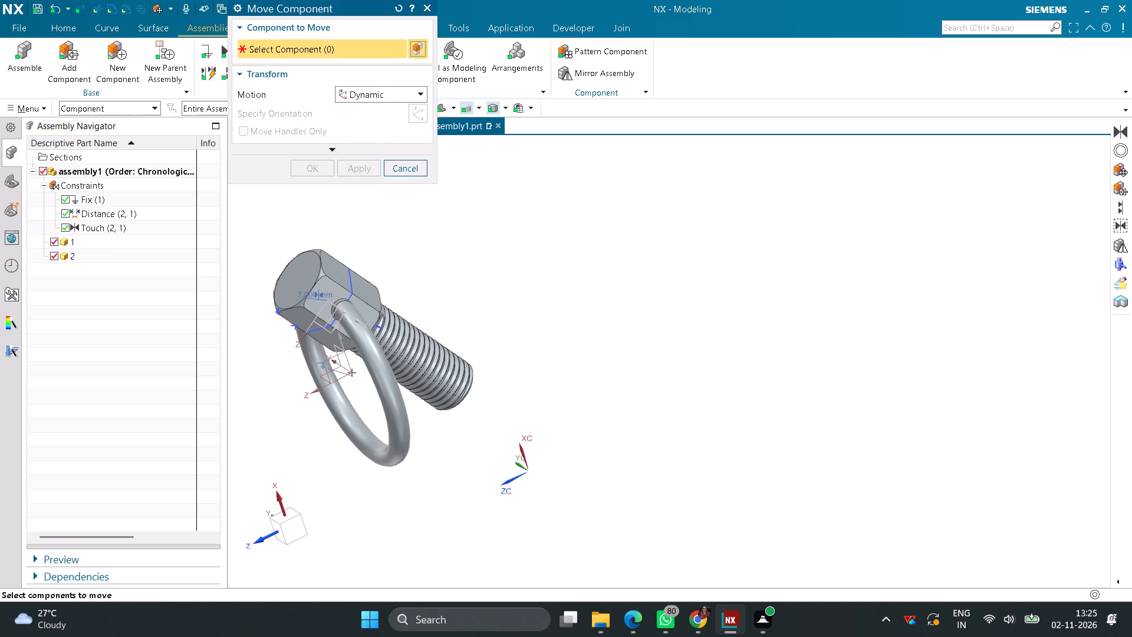
click(396, 330)
click(331, 116)
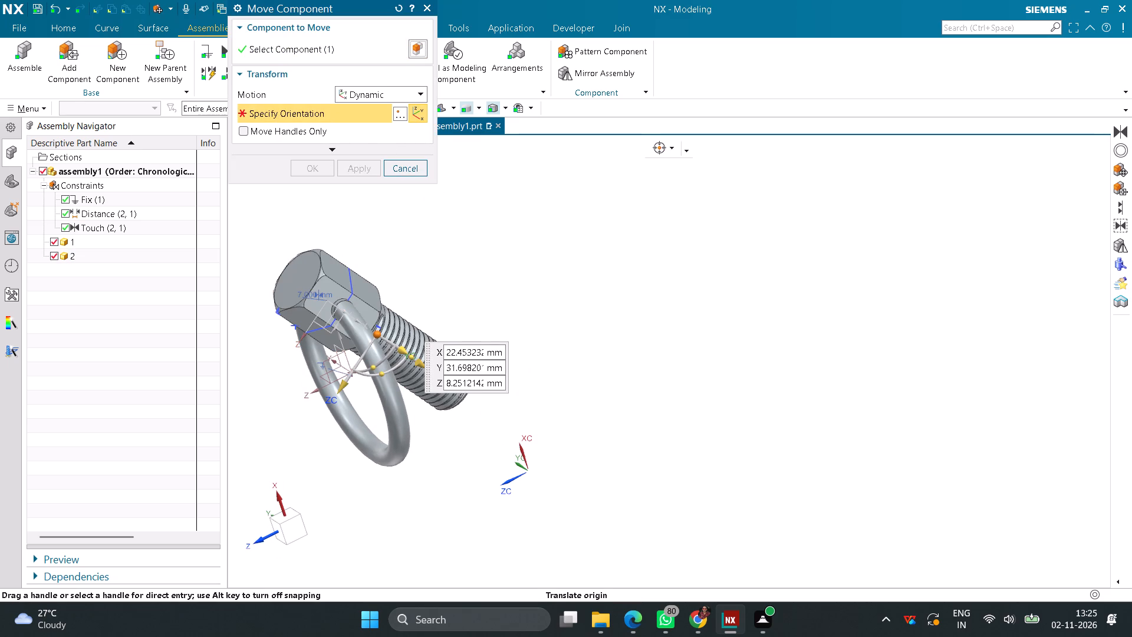
click(374, 379)
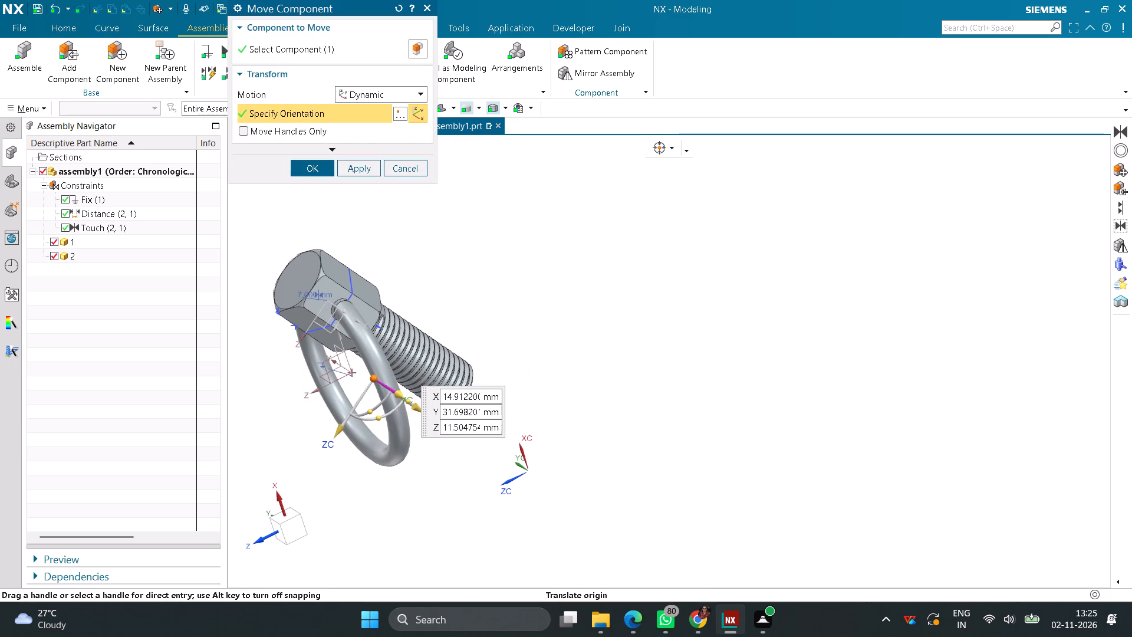
click(419, 342)
drag(429, 379, 454, 358)
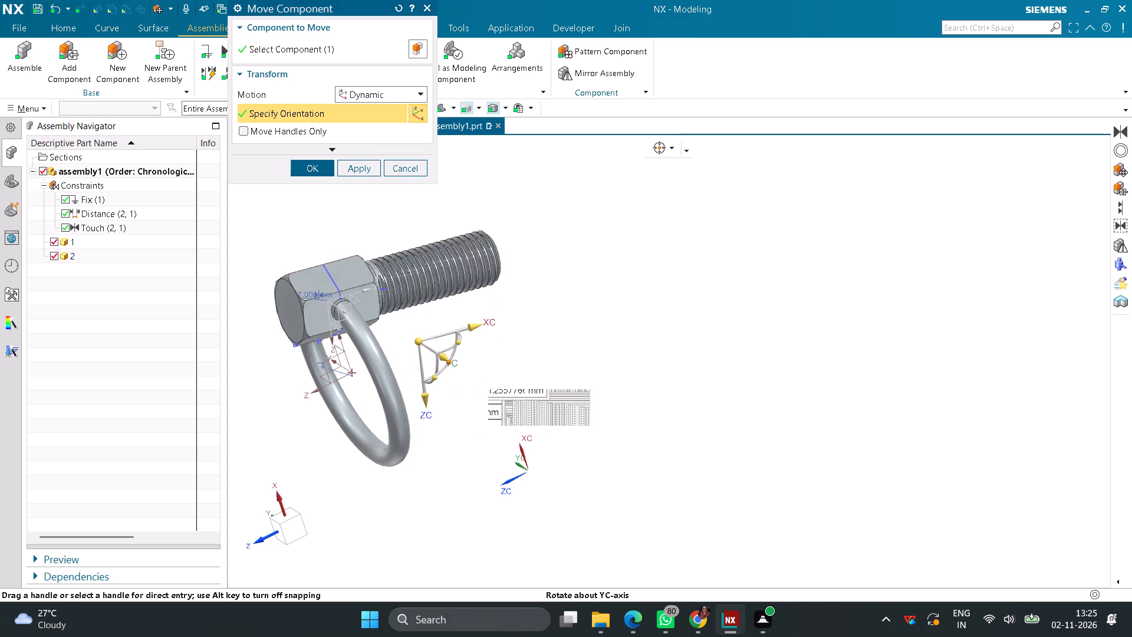
drag(454, 358, 441, 283)
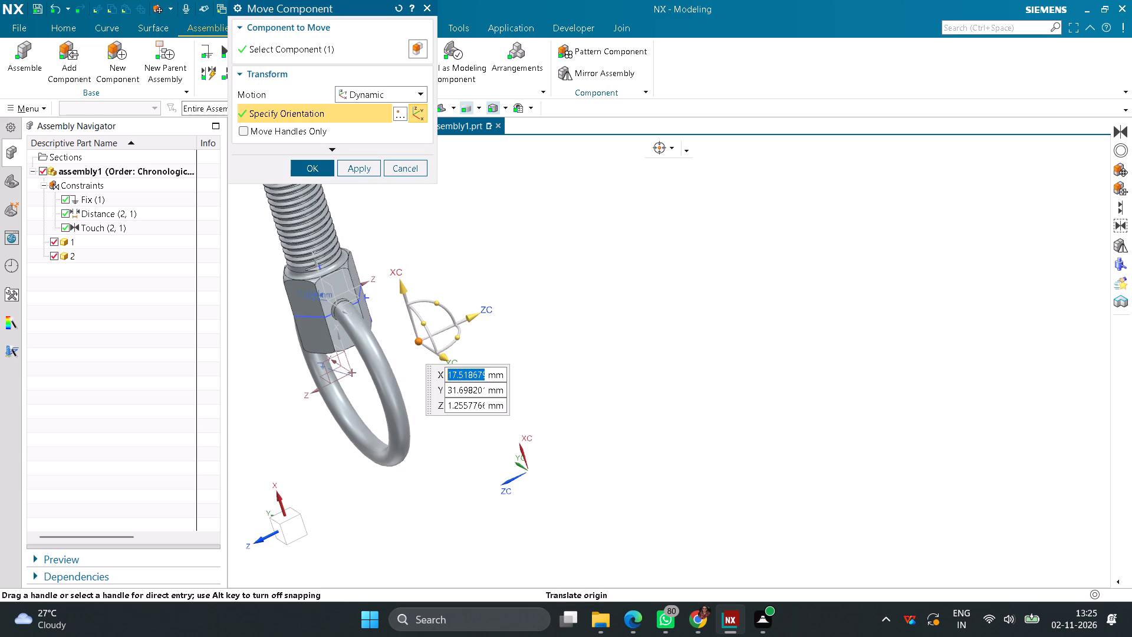
click(327, 170)
Save the assembly as assembly1.prt in the internship folder.
scroll(439, 261, down, 3)
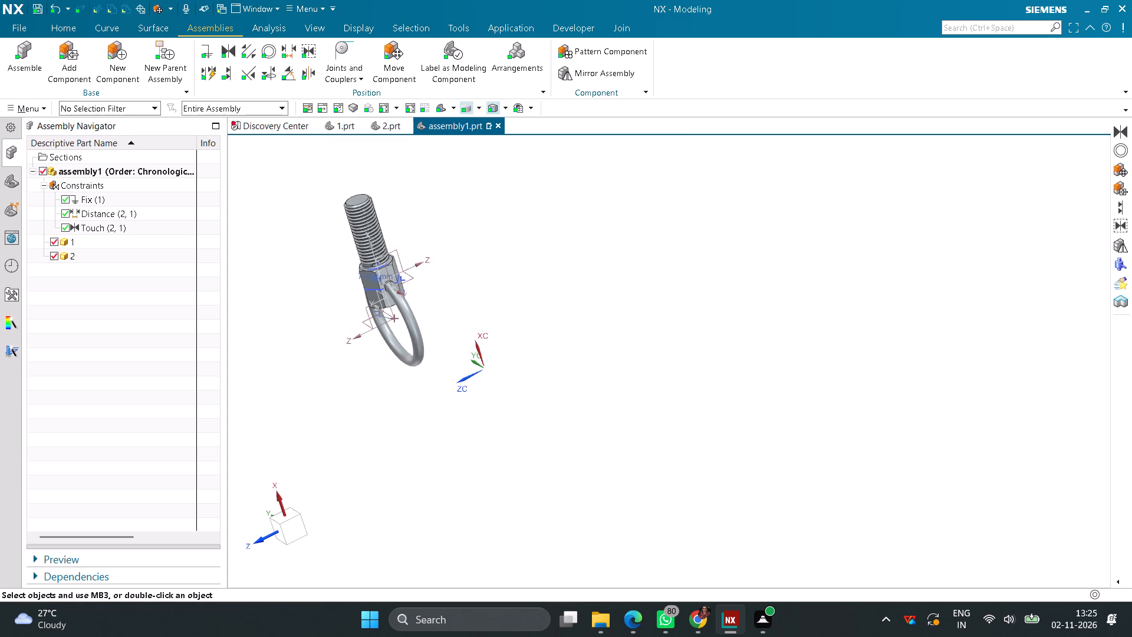
middle_drag(330, 232, 496, 237)
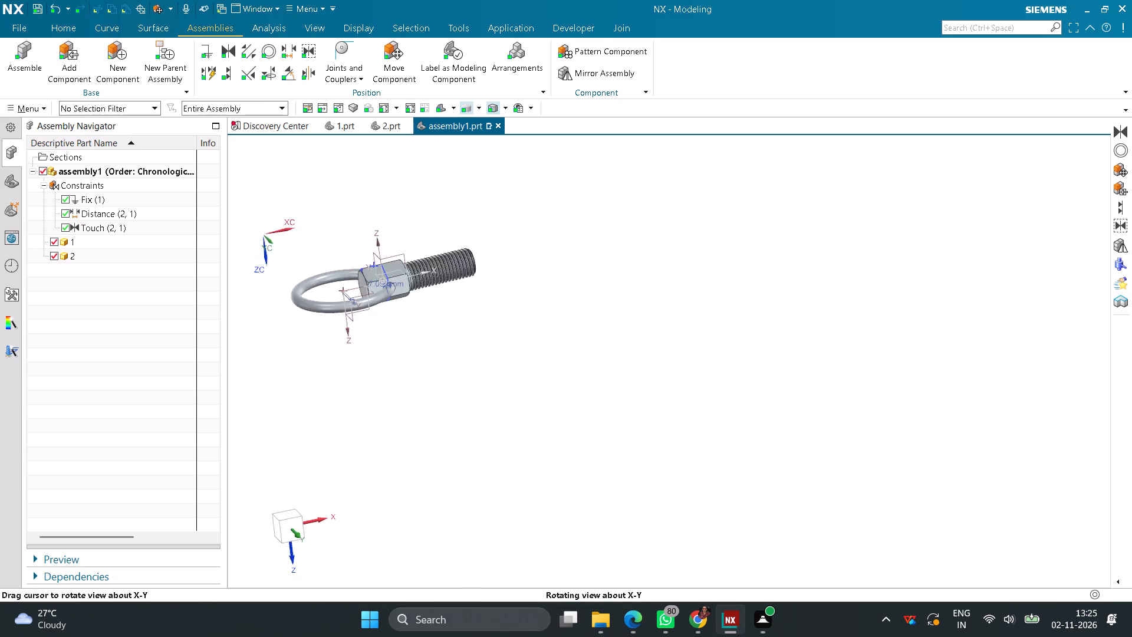
middle_drag(496, 237, 493, 317)
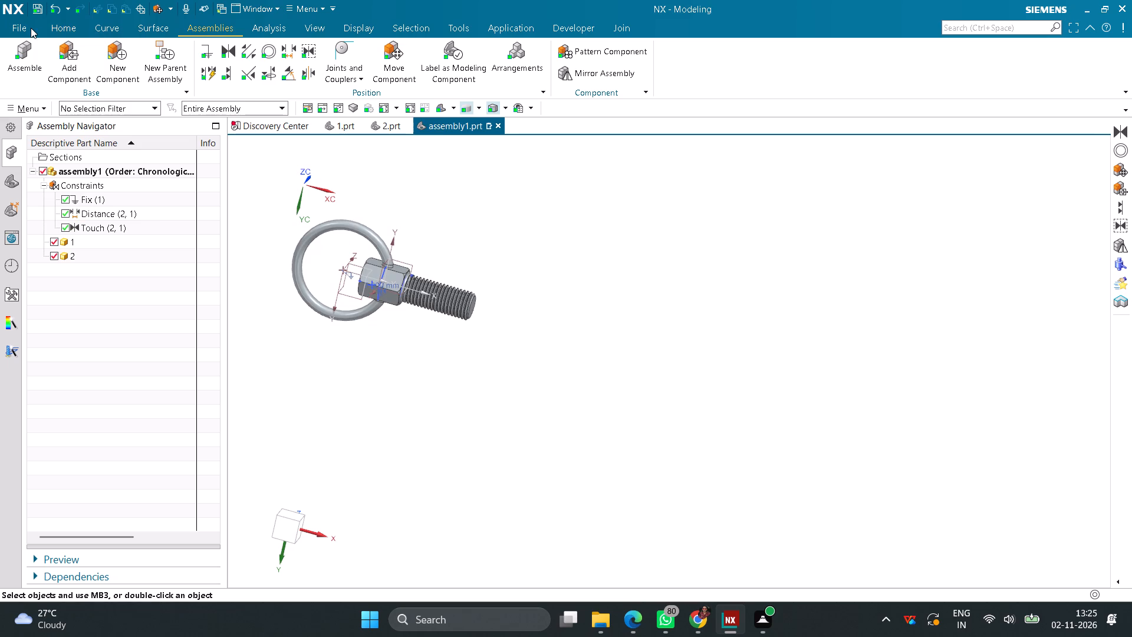
click(29, 29)
click(40, 109)
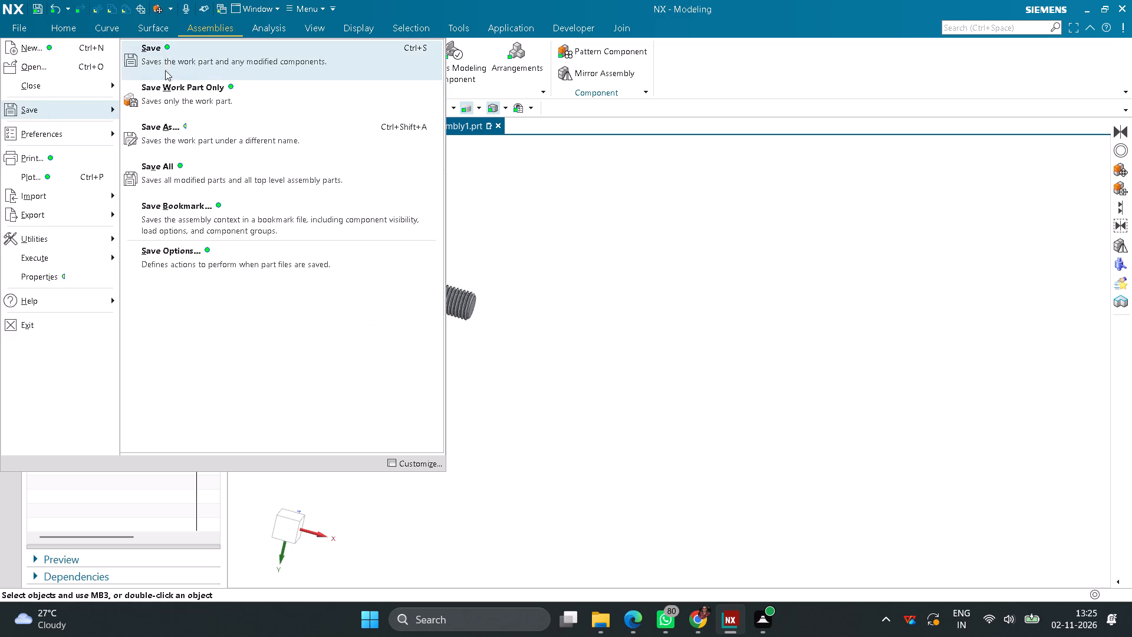
click(165, 56)
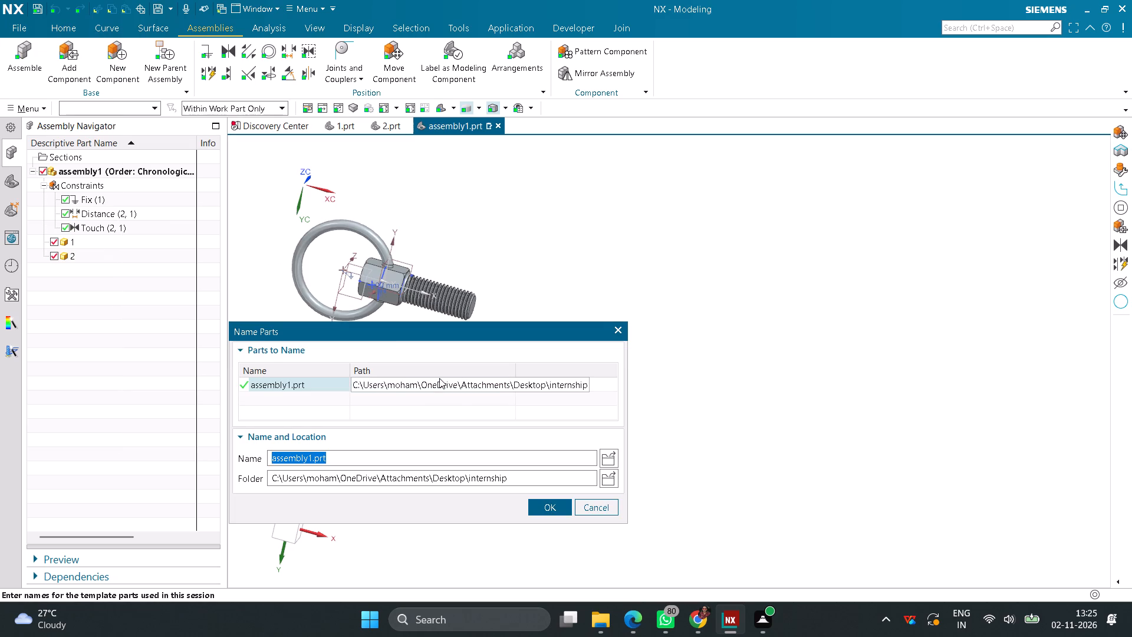
click(560, 512)
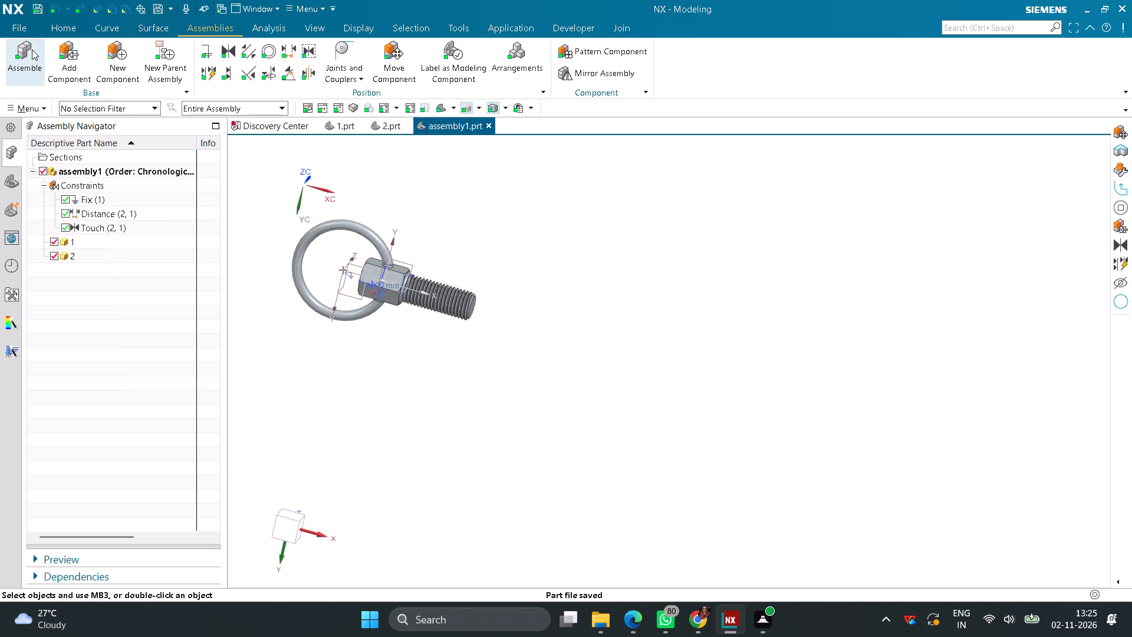
Save a copy of the assembly in IGES format under the name assembly1.
click(29, 31)
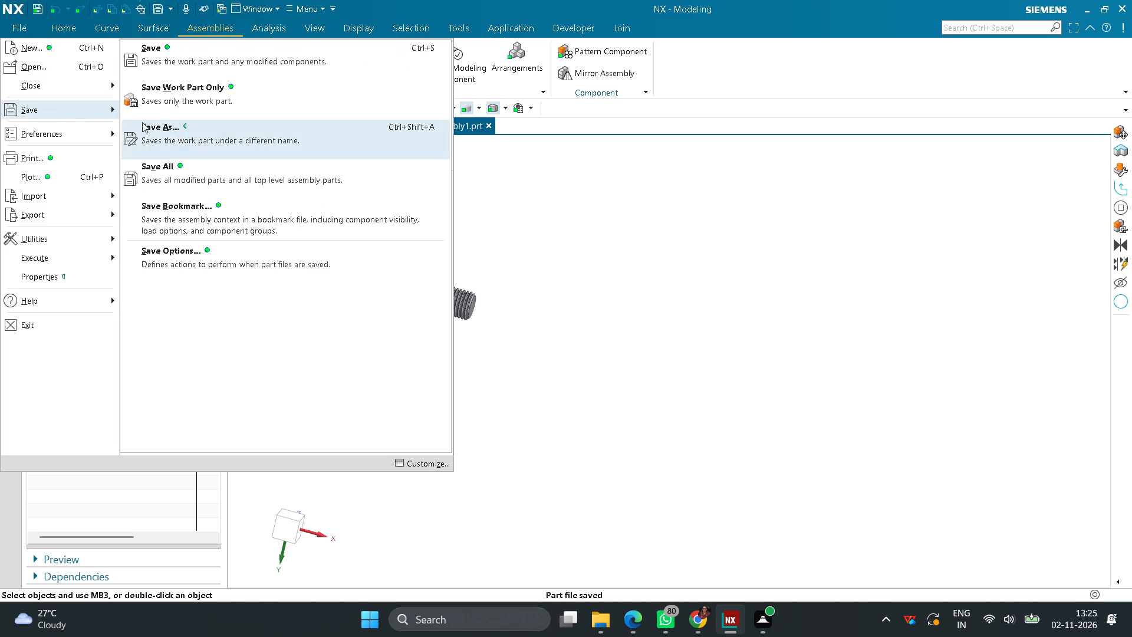
click(178, 141)
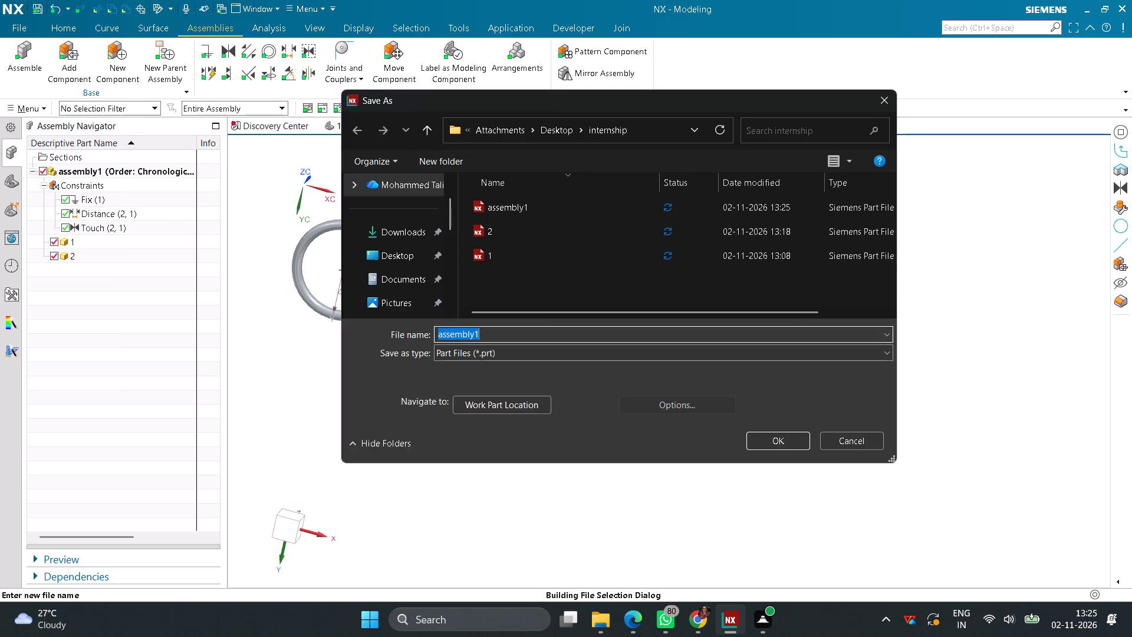
click(526, 360)
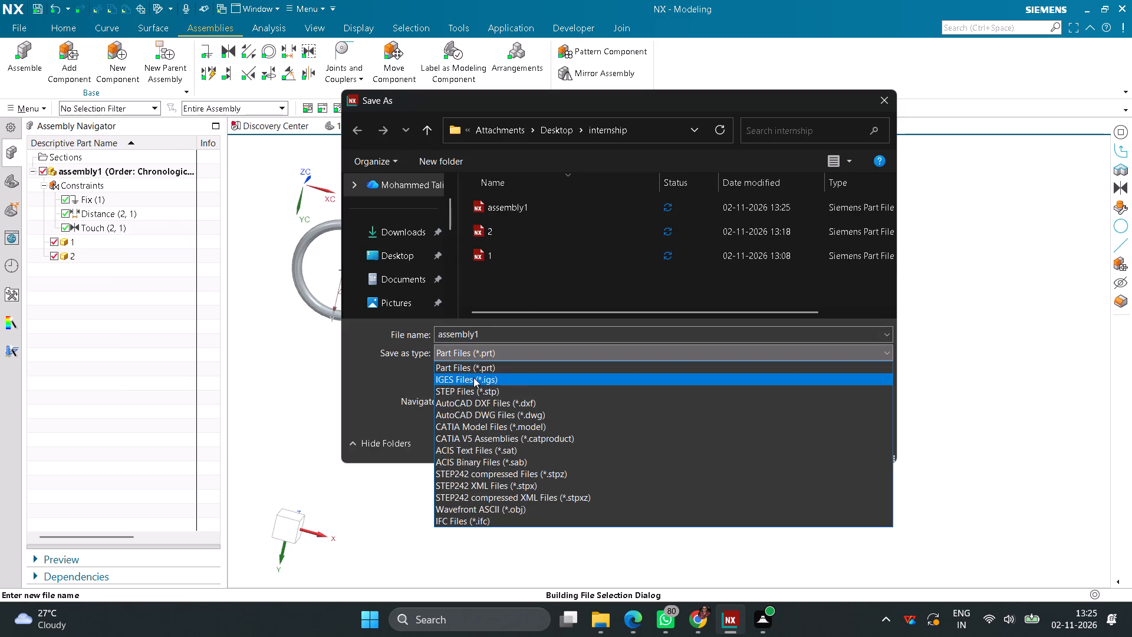
click(473, 377)
click(782, 438)
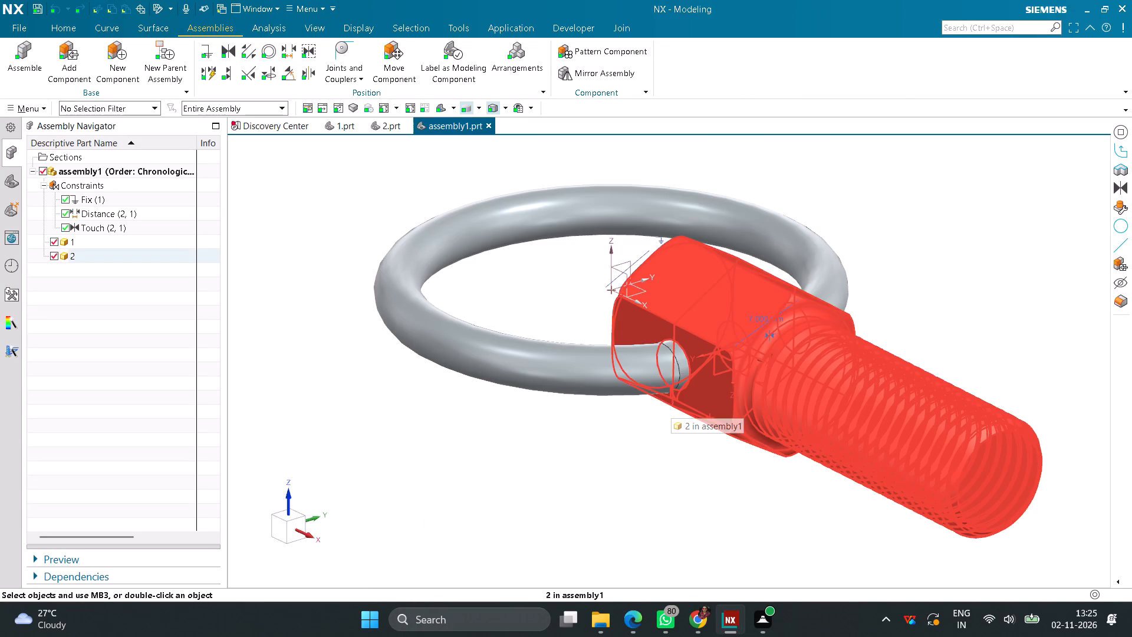
Create an A2-size drawing of assembly1 that references the existing part, naming the file dwg1.prt.
click(15, 28)
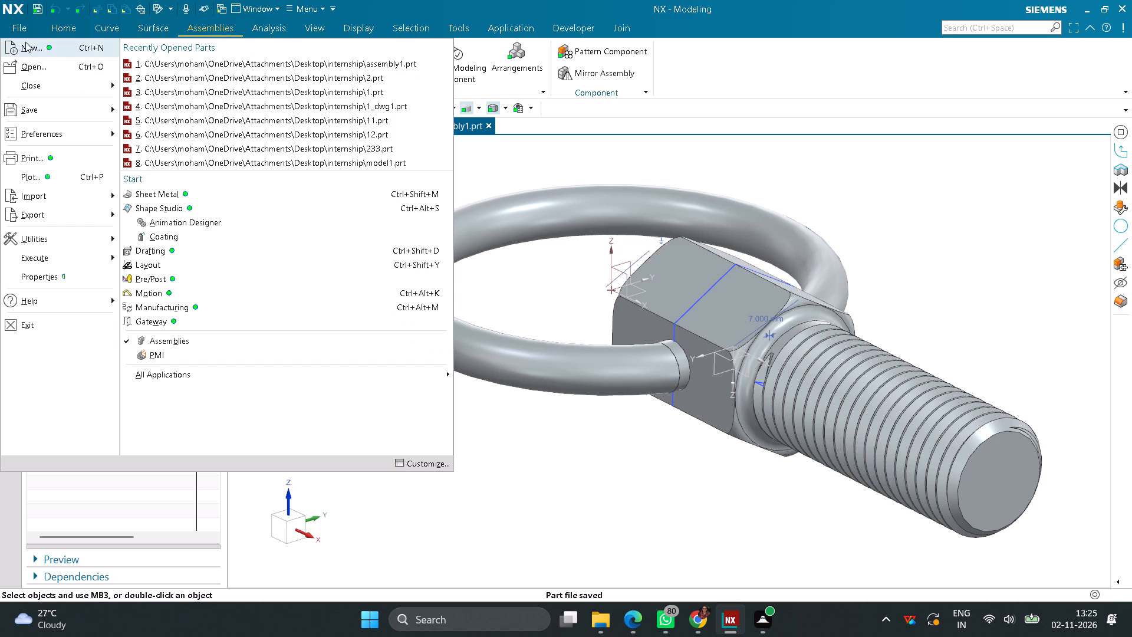
click(25, 44)
scroll(126, 0, down, 1)
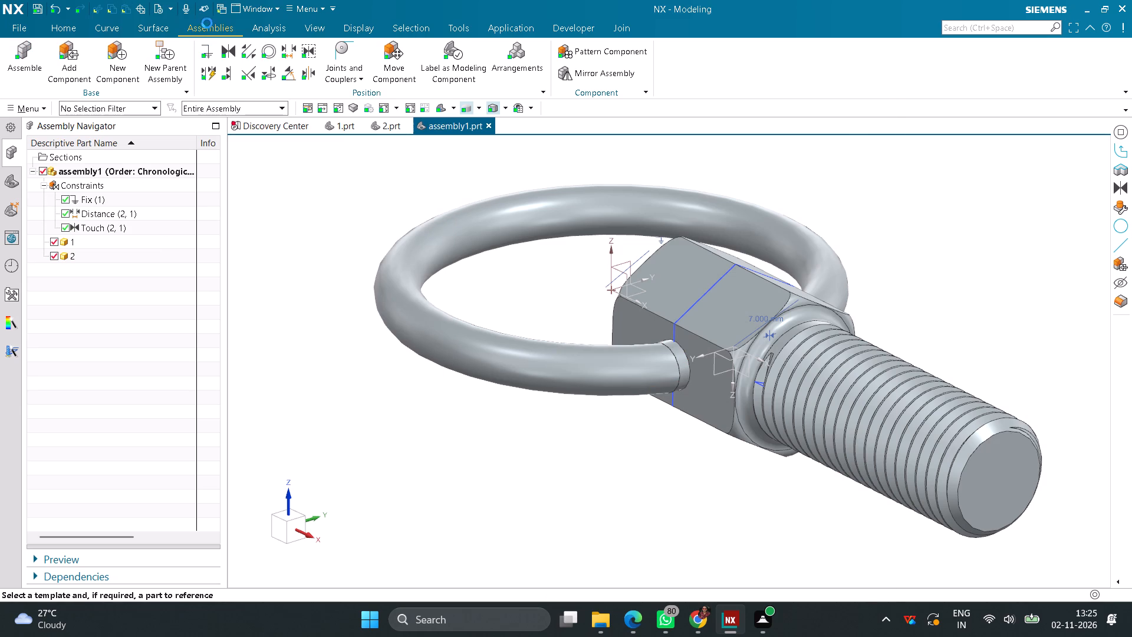
click(465, 170)
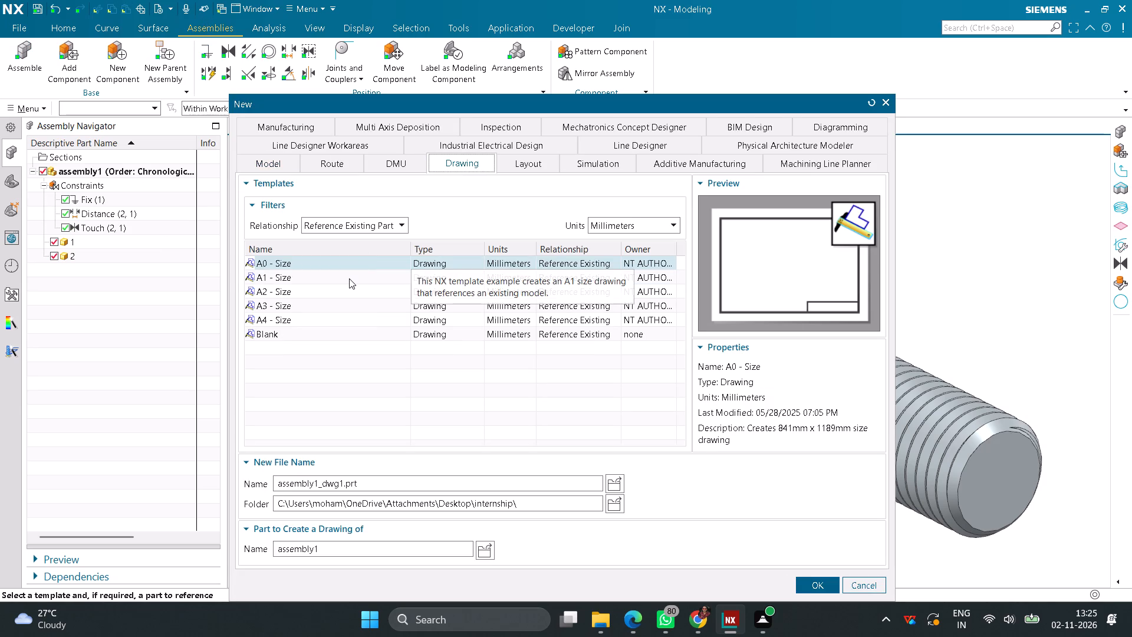
click(278, 289)
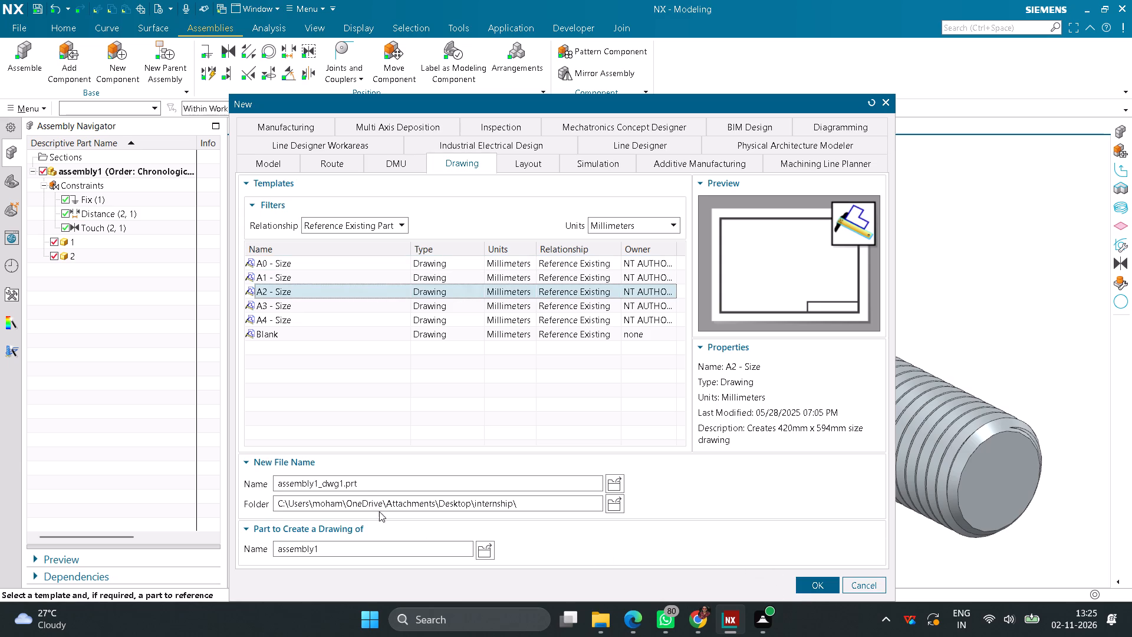
drag(317, 485, 256, 485)
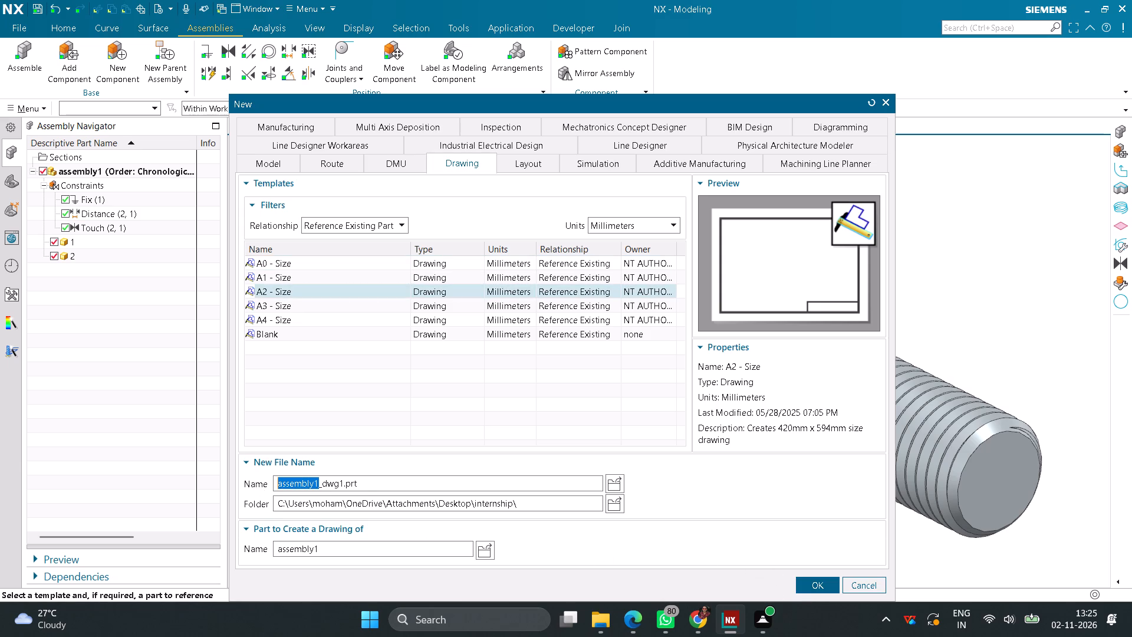
key(BackSpace)
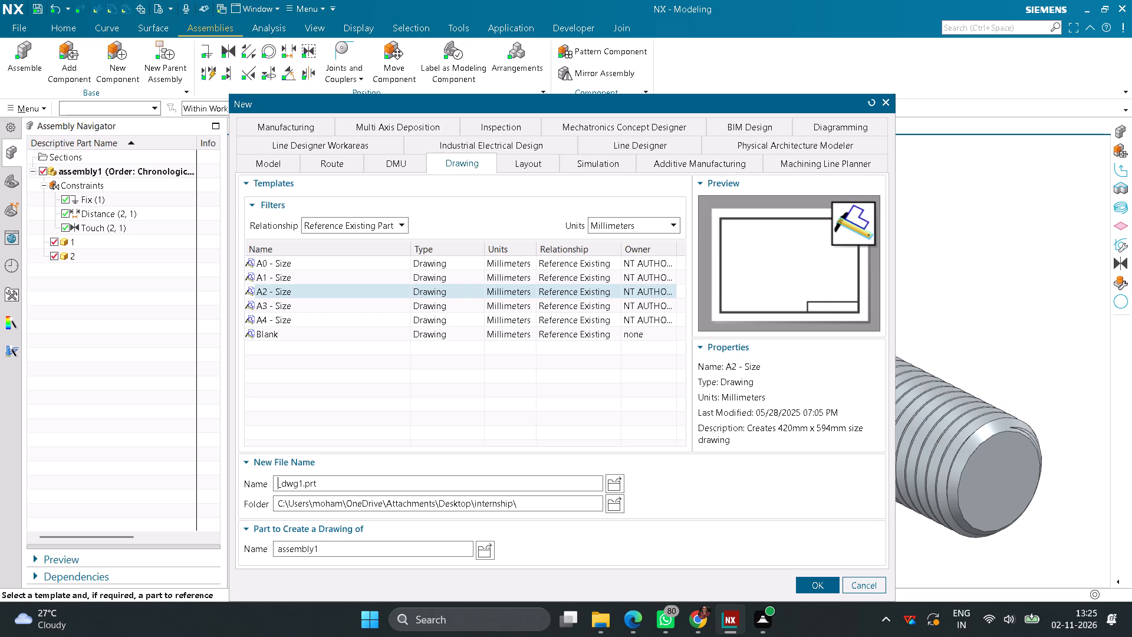
key(Right)
key(BackSpace)
click(820, 589)
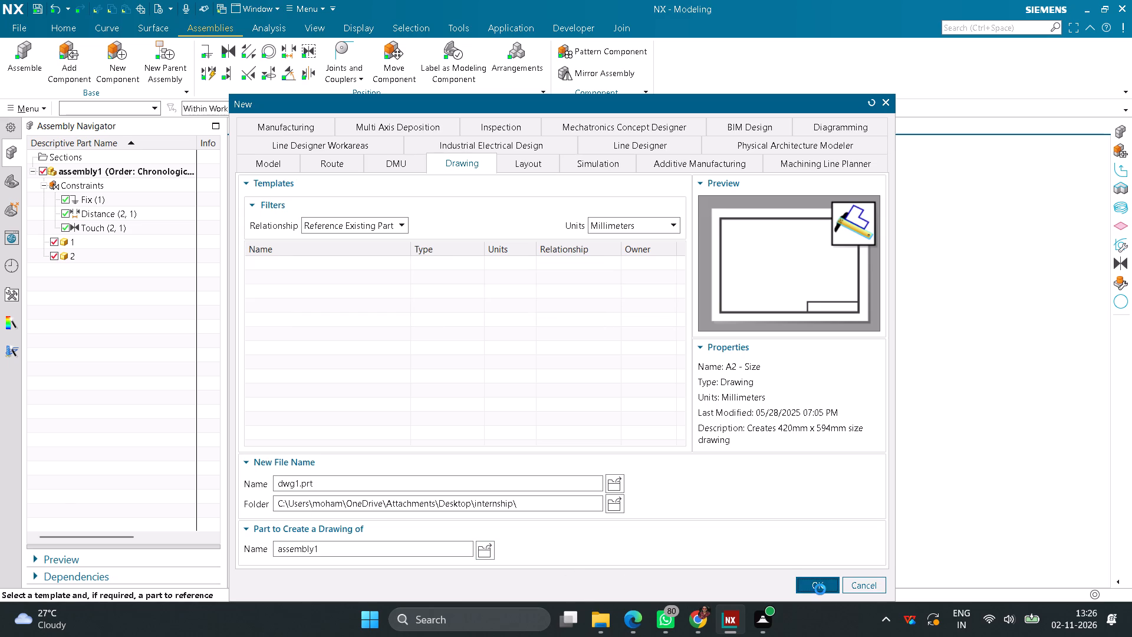
click(471, 221)
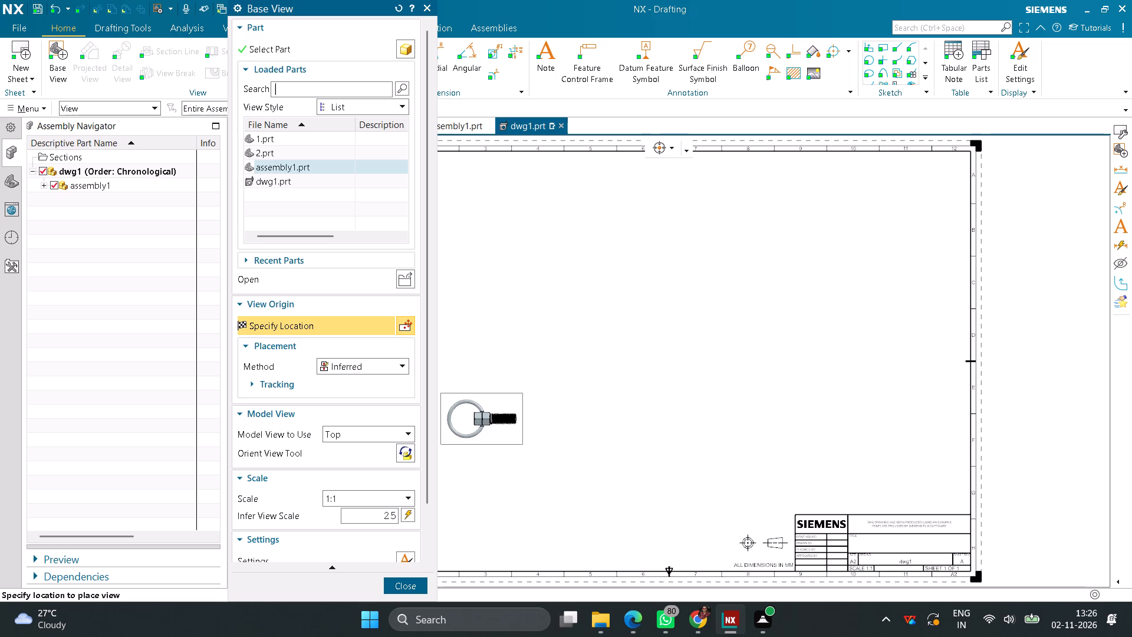
Place a Top base view of assembly1 at 2:1 scale in the lower part of the sheet.
click(405, 494)
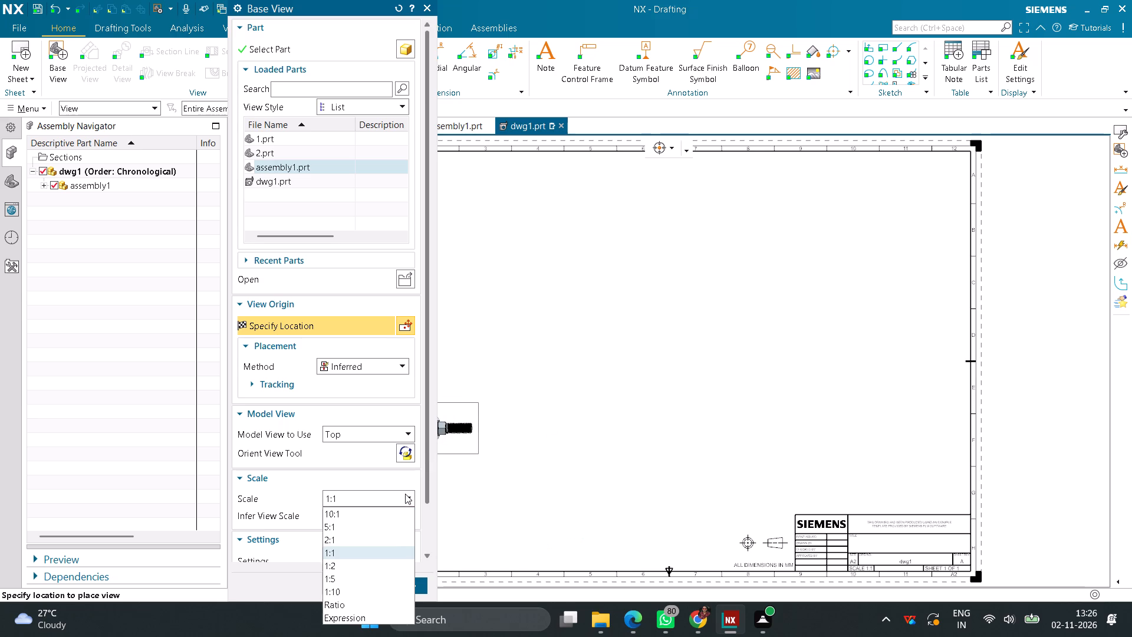
click(350, 537)
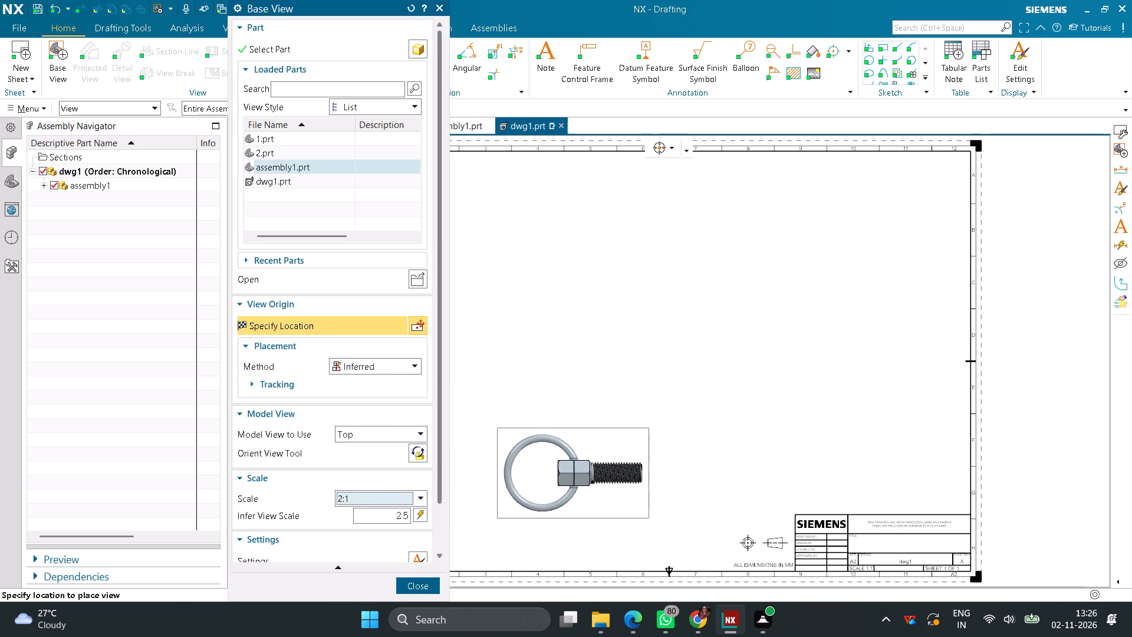
click(555, 436)
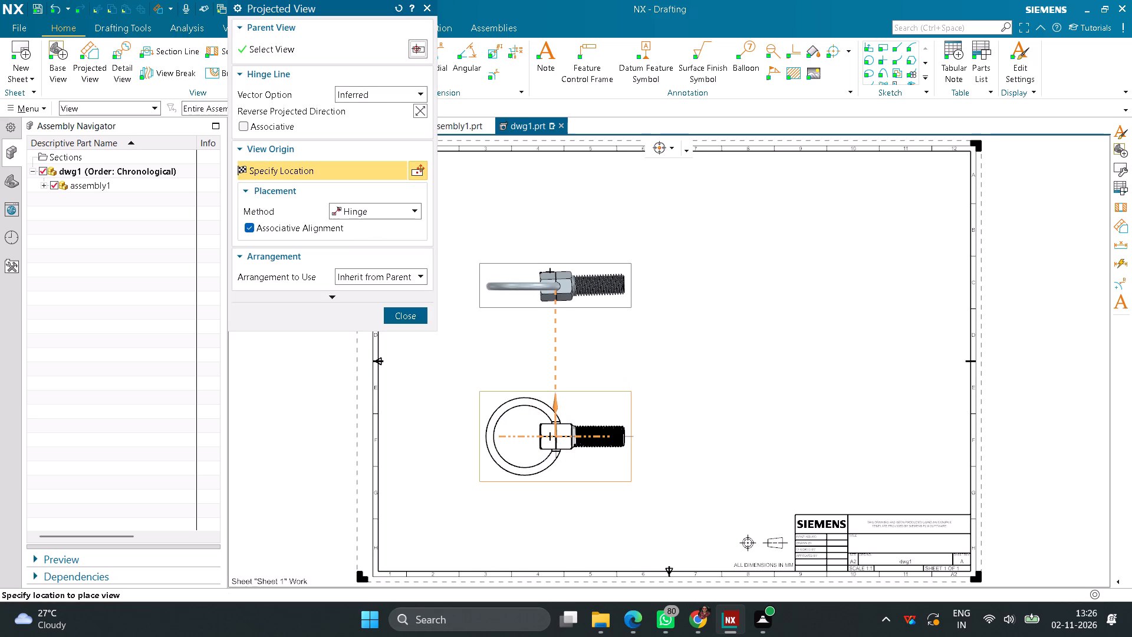
Project two views from the Top base view, one above it and an end view beside it.
click(555, 285)
click(772, 421)
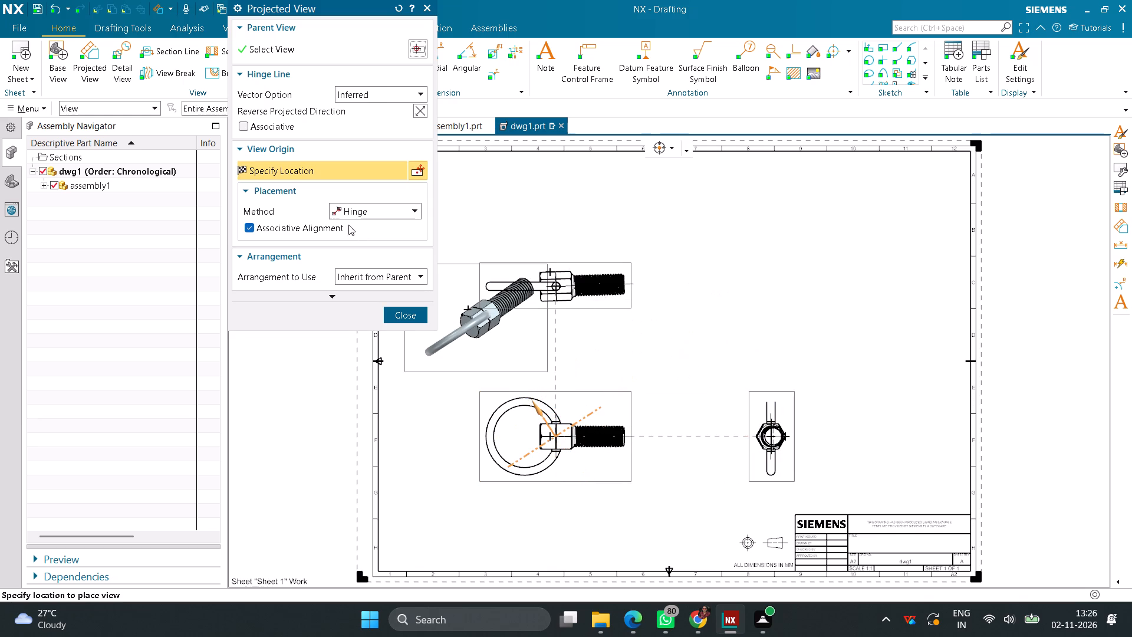
click(417, 208)
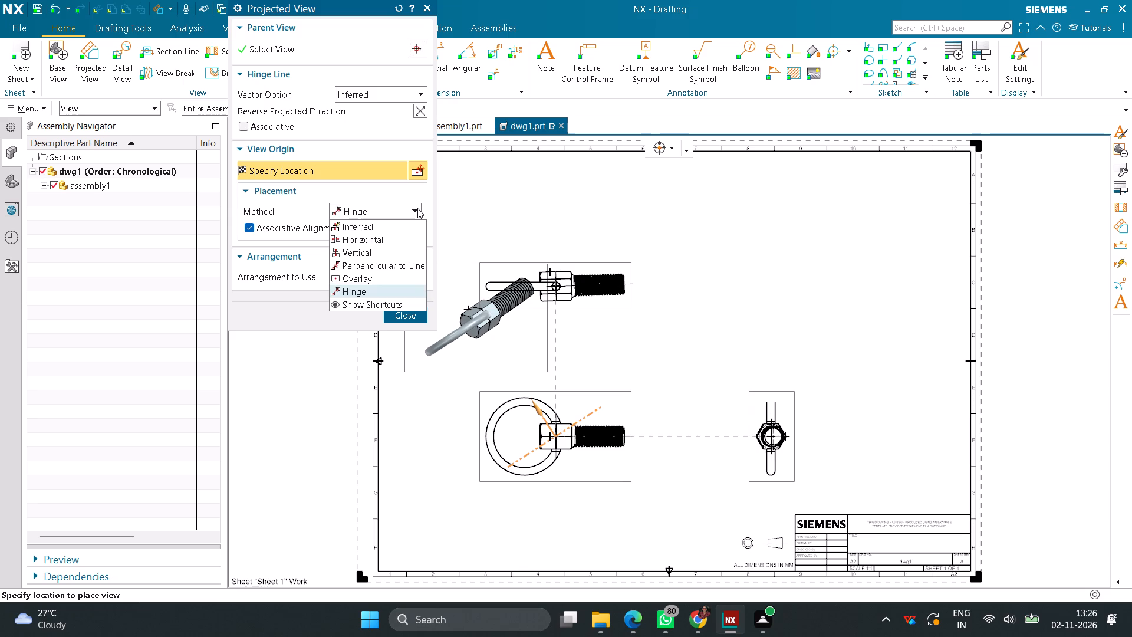
click(320, 353)
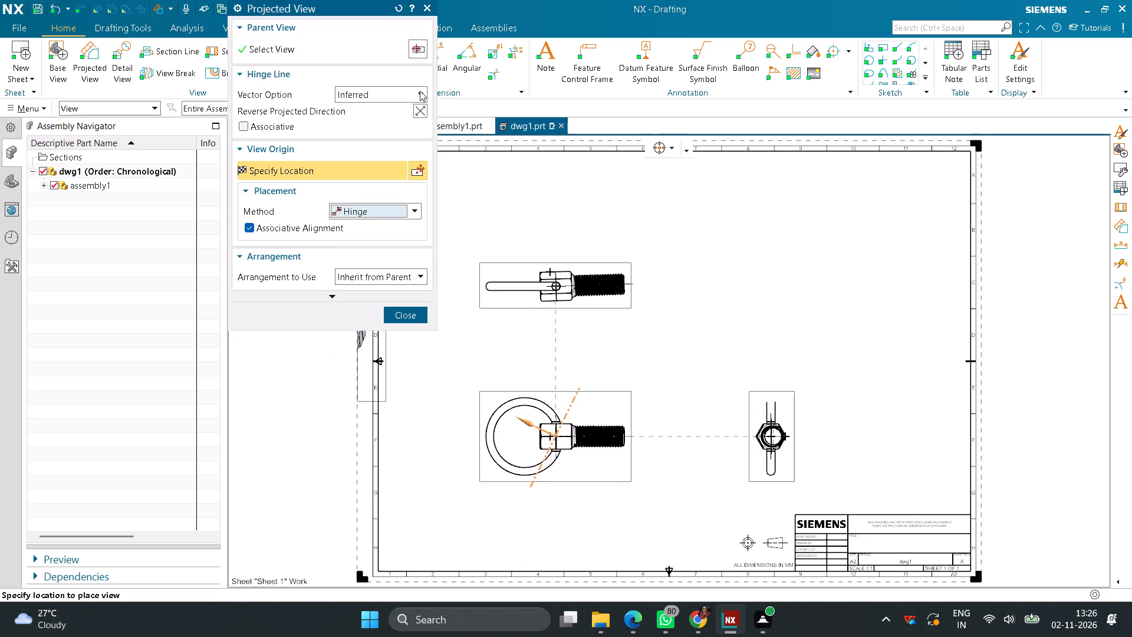
click(415, 320)
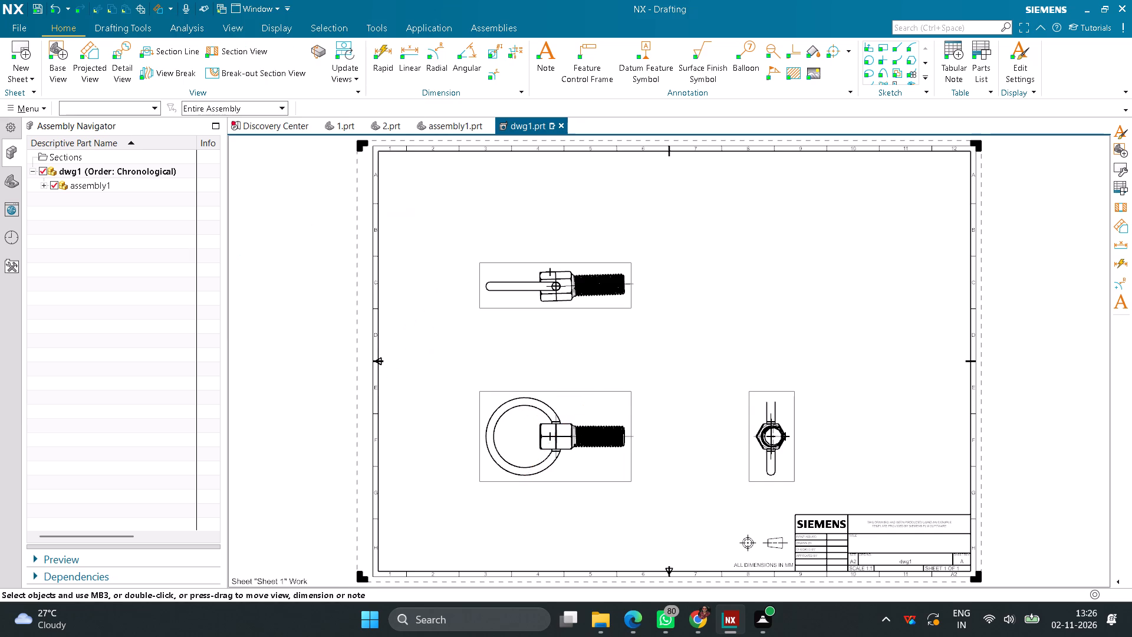
Place an Isometric base view of assembly1 at 5:1 scale in the upper-right area of the sheet.
click(49, 41)
scroll(407, 449, down, 1)
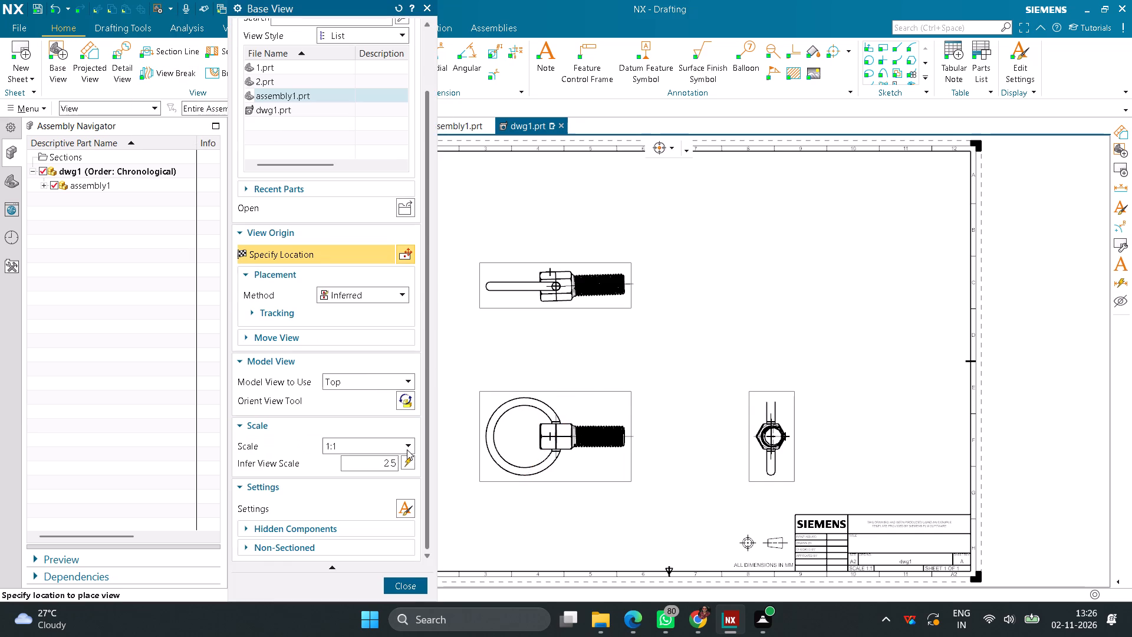
click(400, 383)
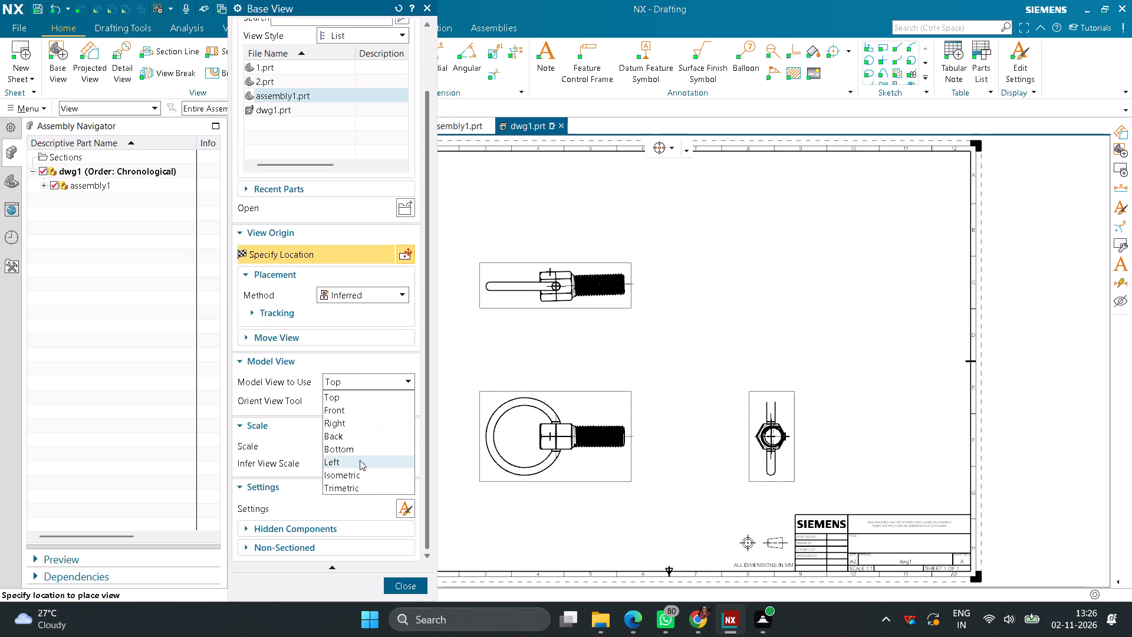
click(357, 476)
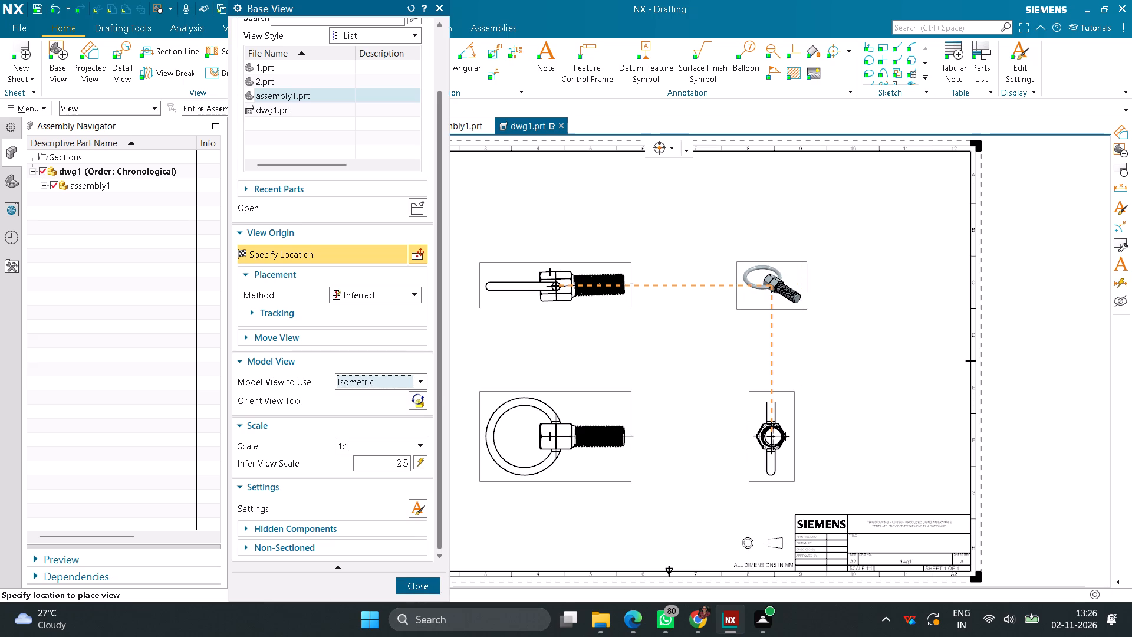
click(422, 447)
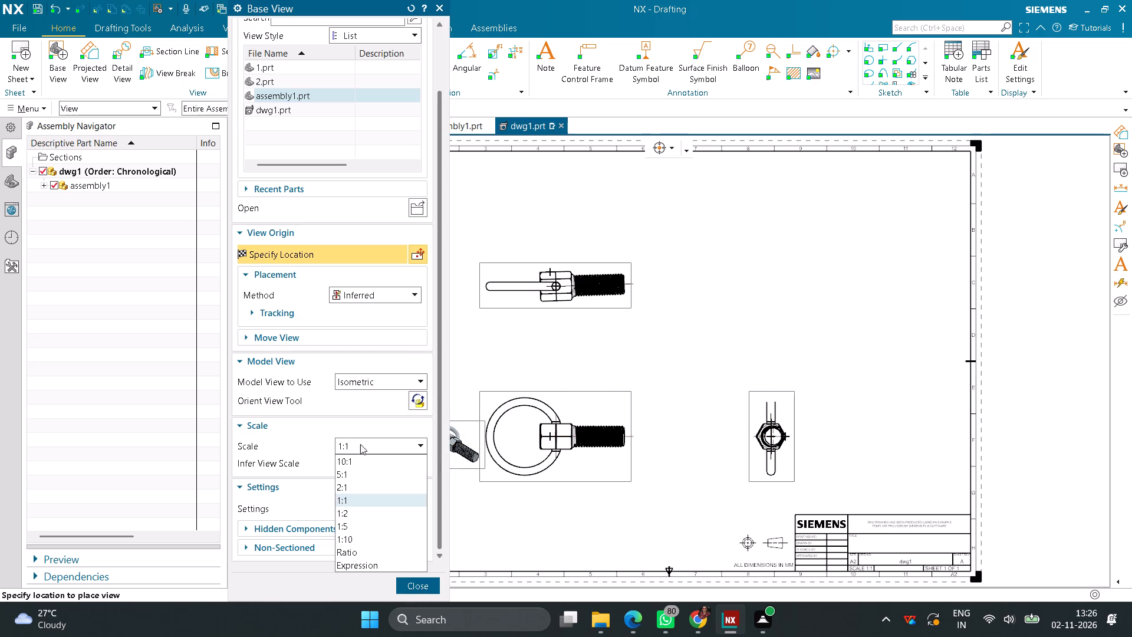
click(345, 478)
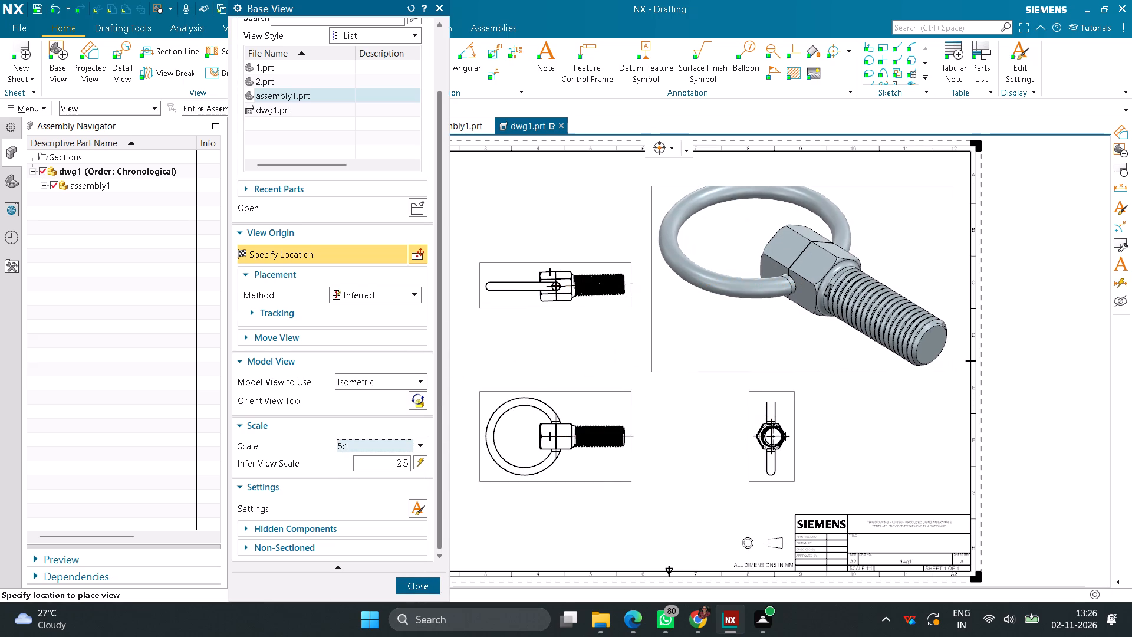
click(802, 279)
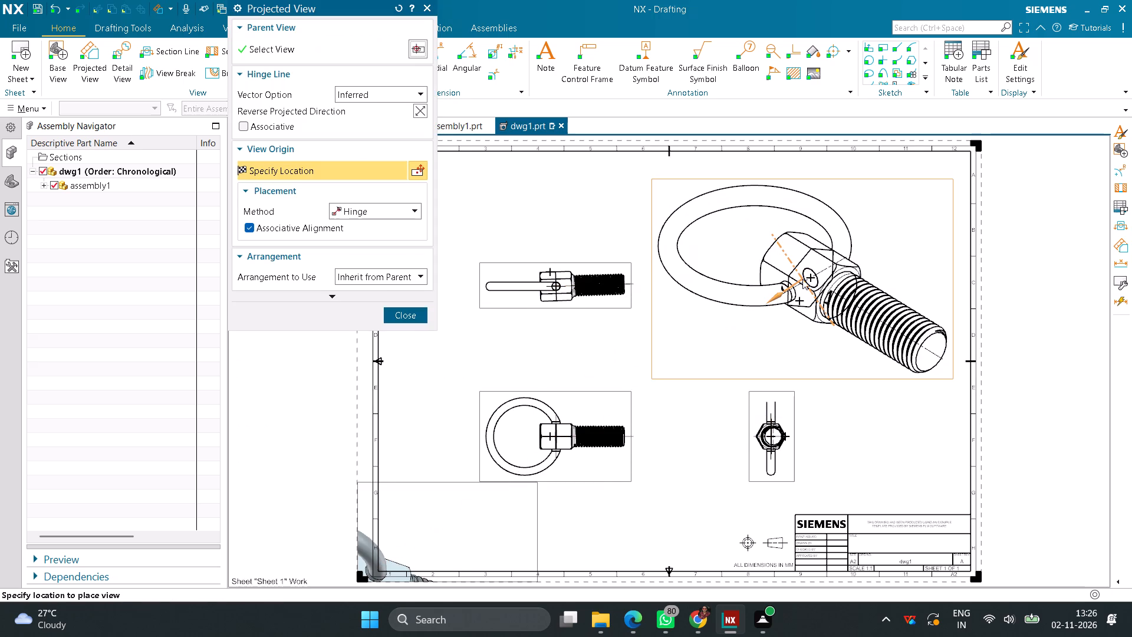
middle_click(746, 336)
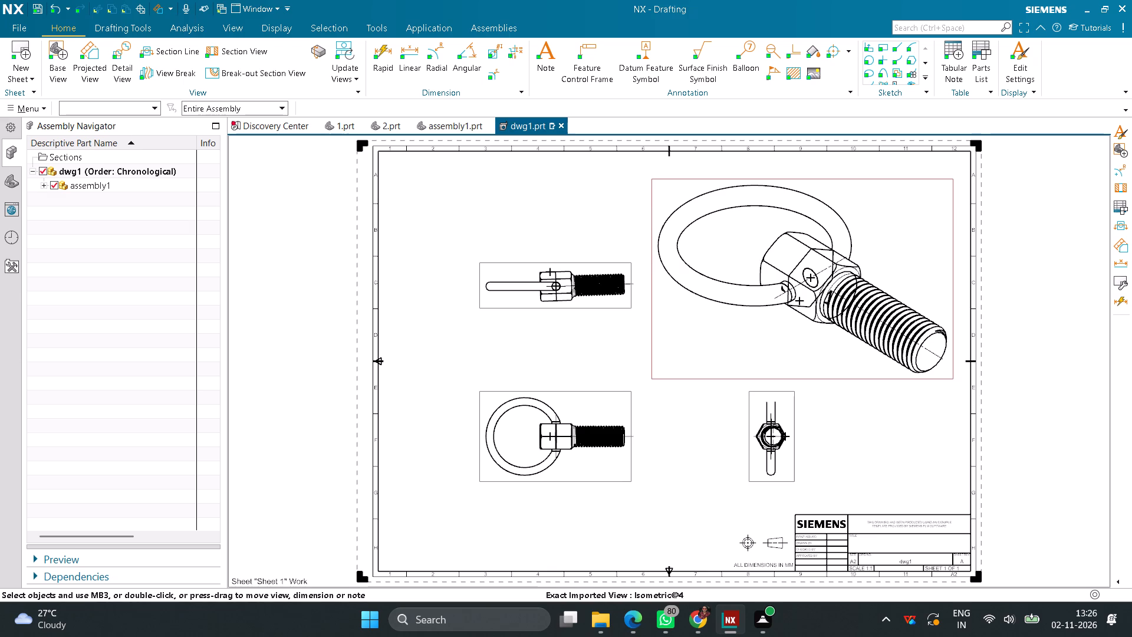
Set the isometric view's shading rendering style to Fully Shaded.
right_click(700, 373)
click(670, 403)
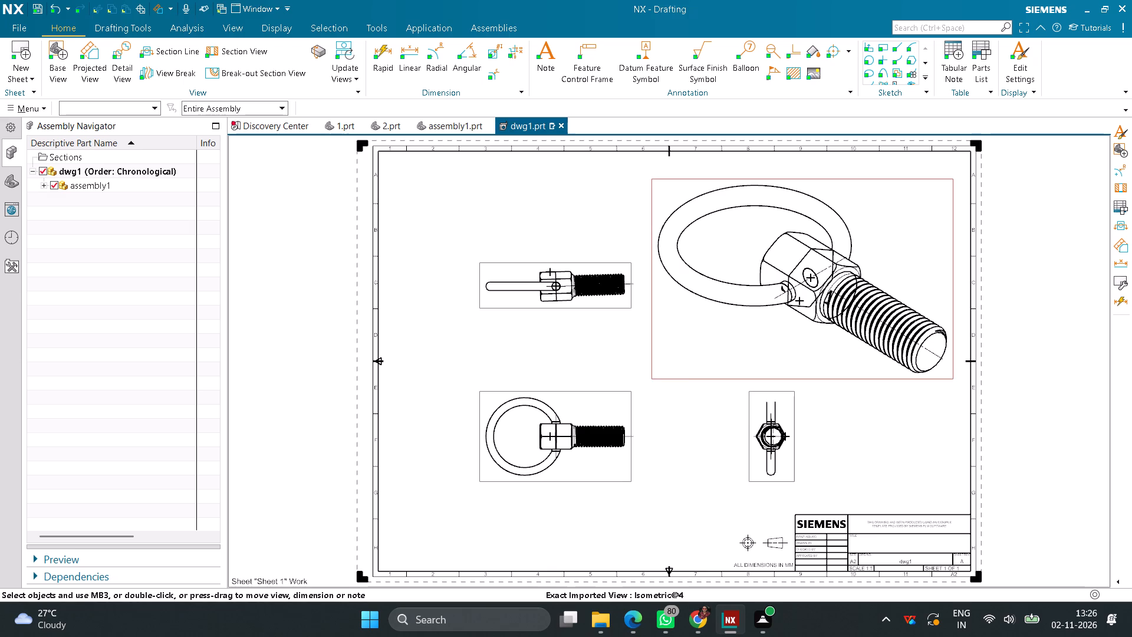
right_click(681, 377)
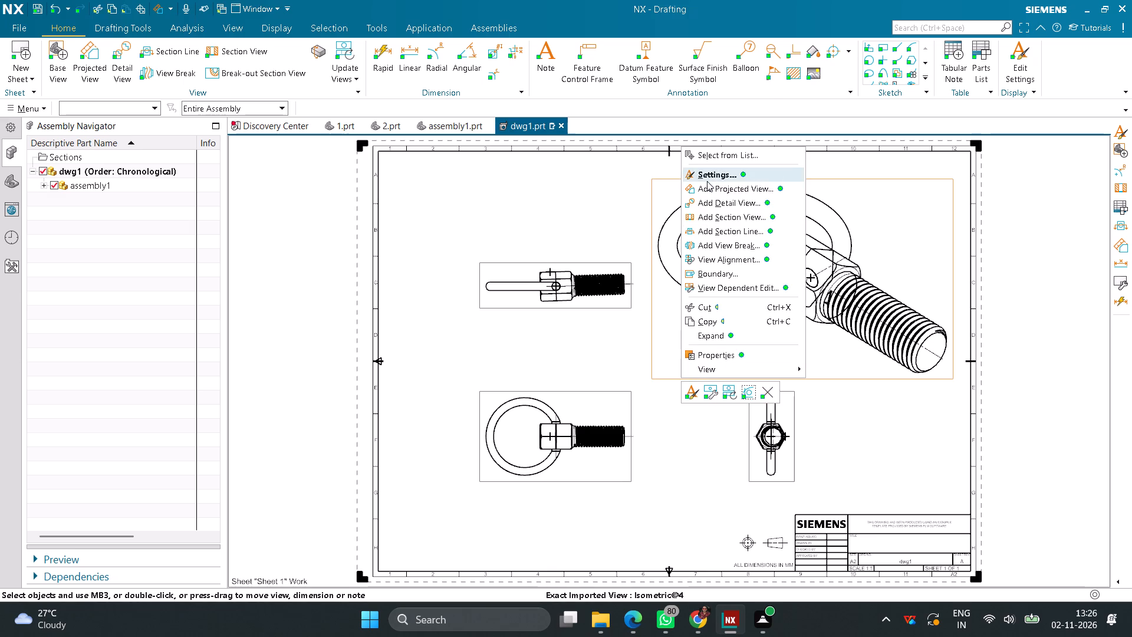
click(707, 181)
click(290, 177)
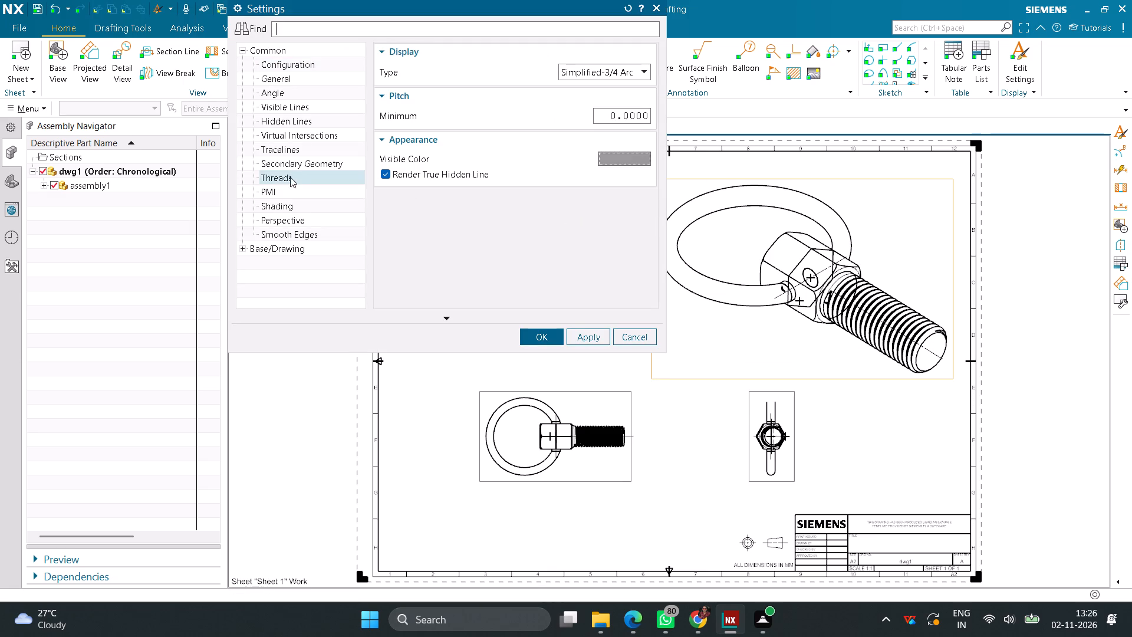
click(287, 206)
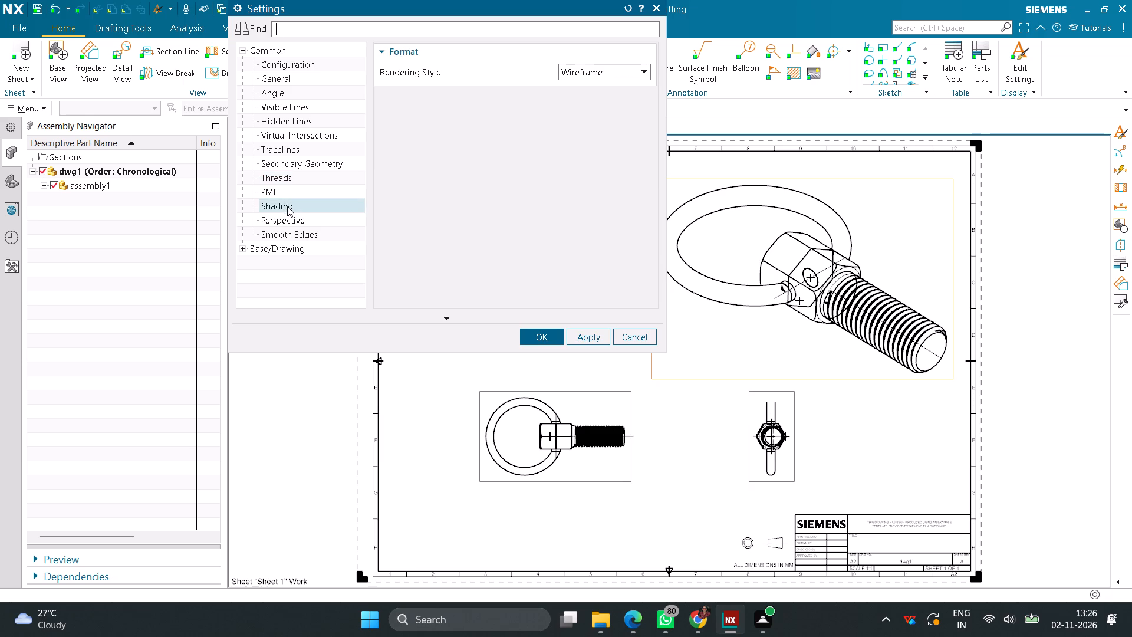
click(643, 70)
click(604, 87)
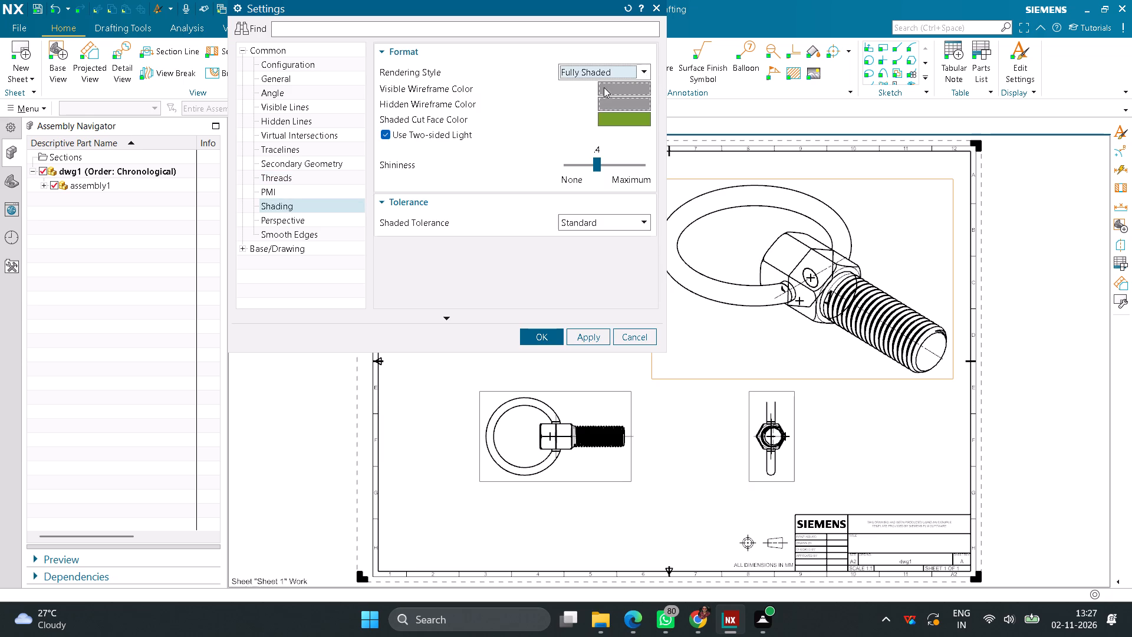
click(589, 339)
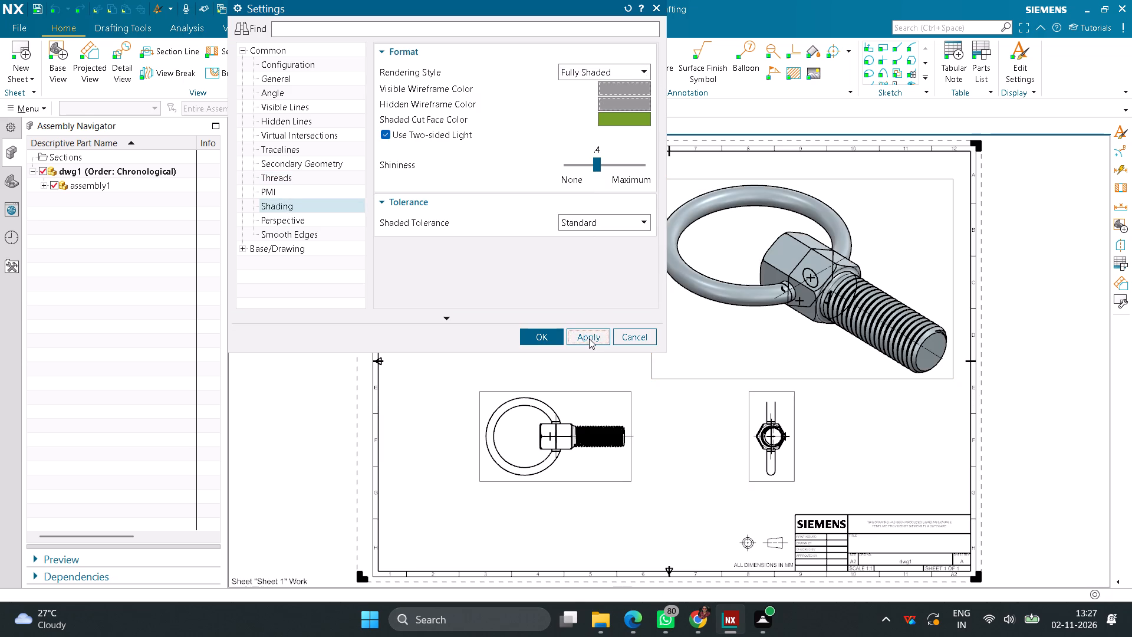
click(544, 334)
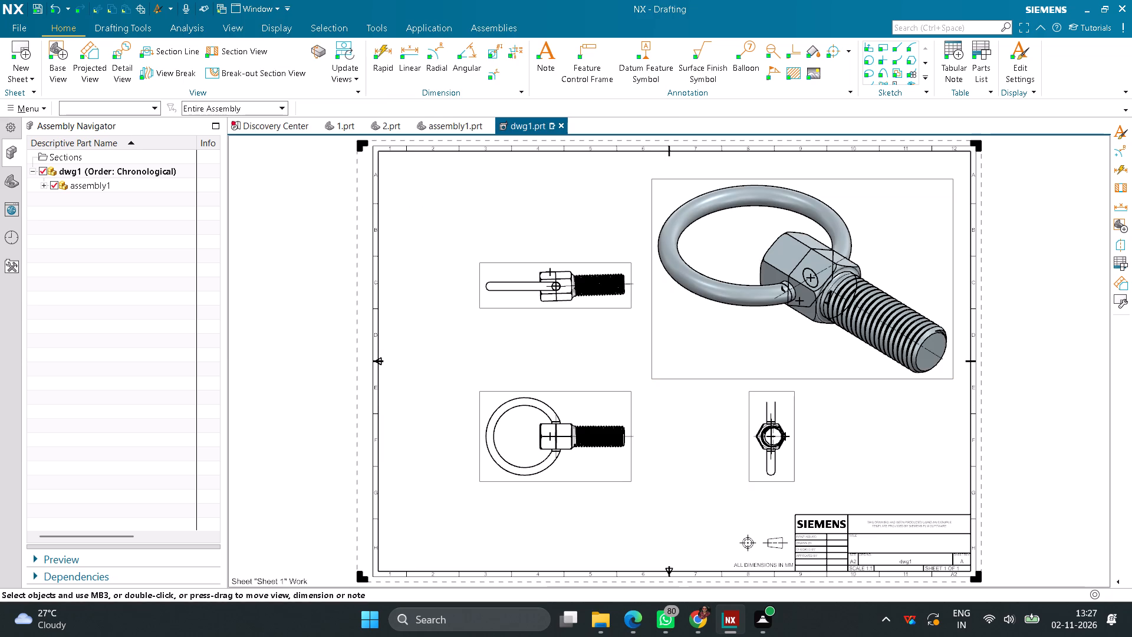
Check the thread display type options in the Top view's settings, keeping Simplified-3/4 Arc.
scroll(541, 462, up, 3)
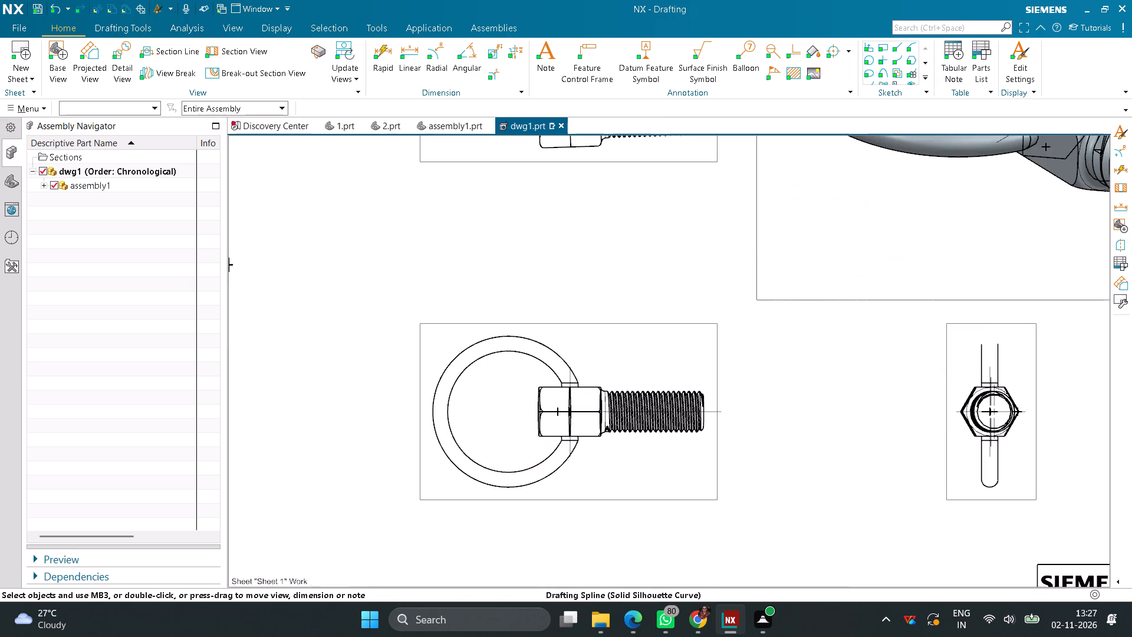
right_click(716, 461)
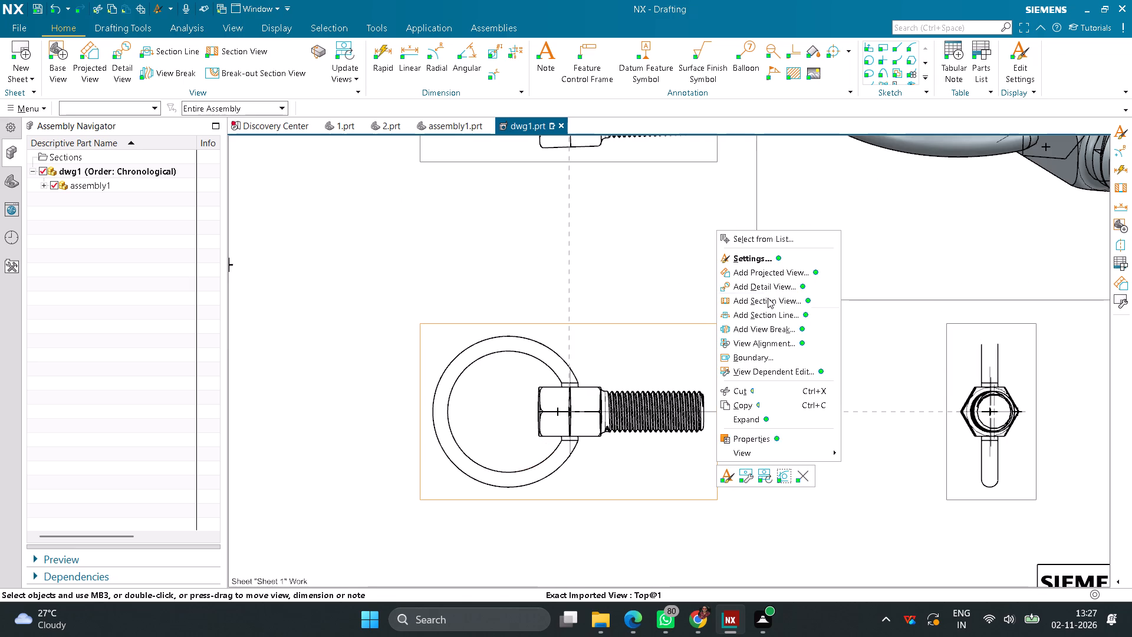
click(755, 262)
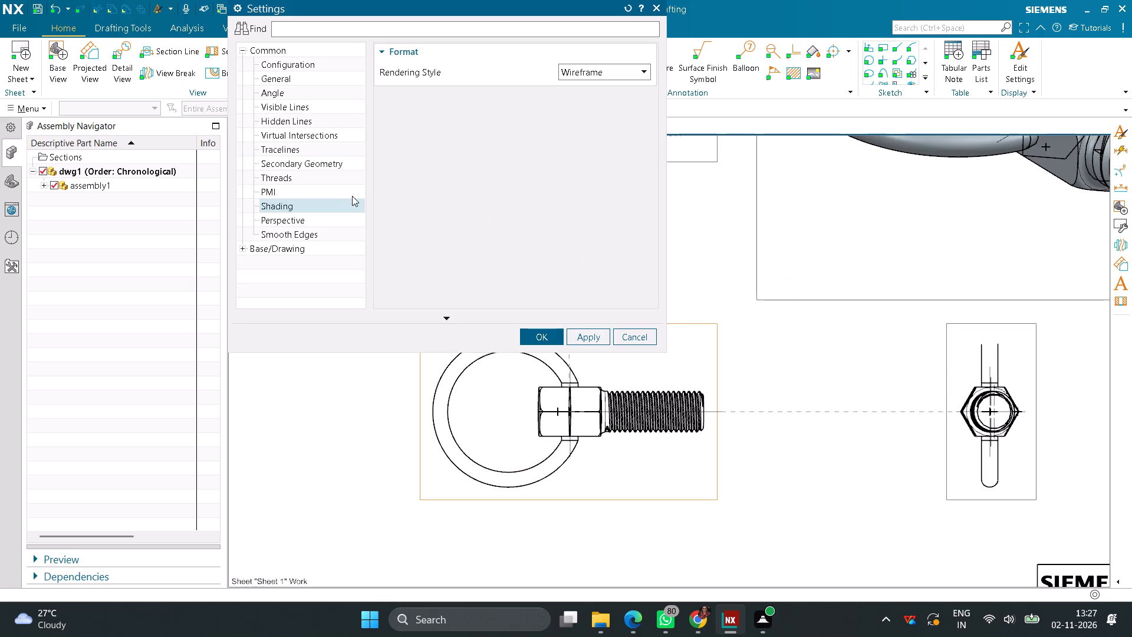
click(304, 180)
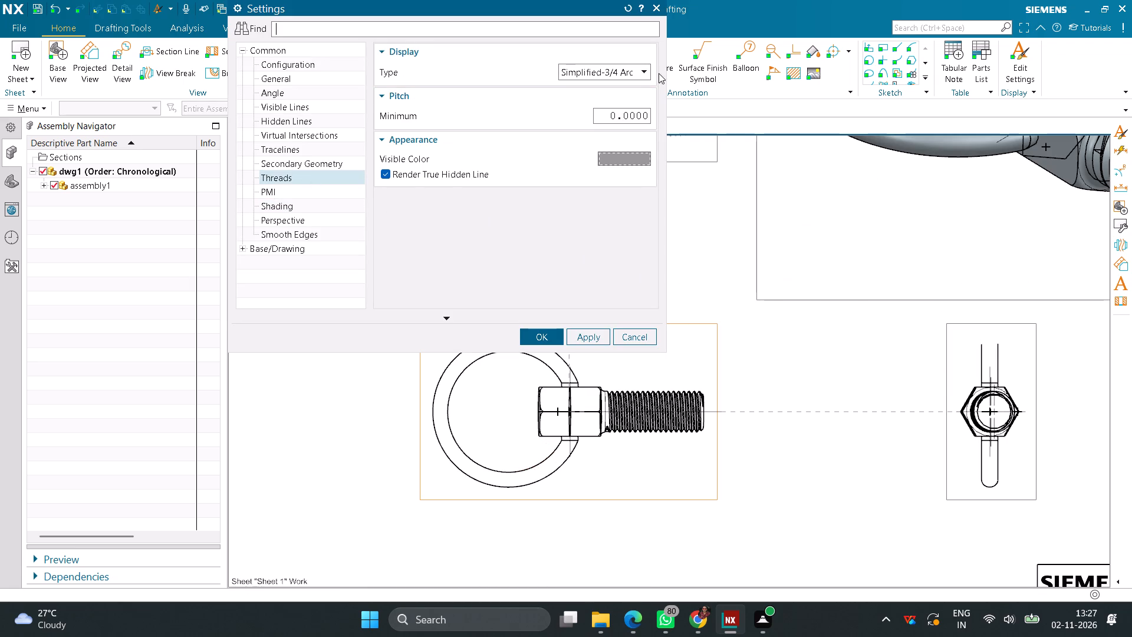
click(639, 72)
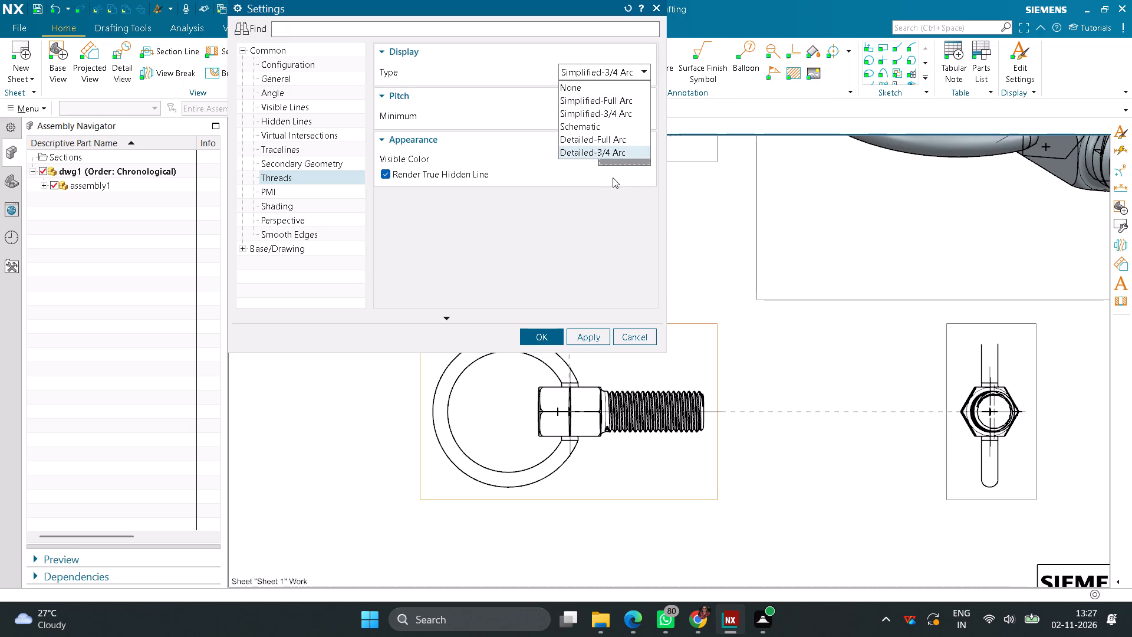
click(589, 336)
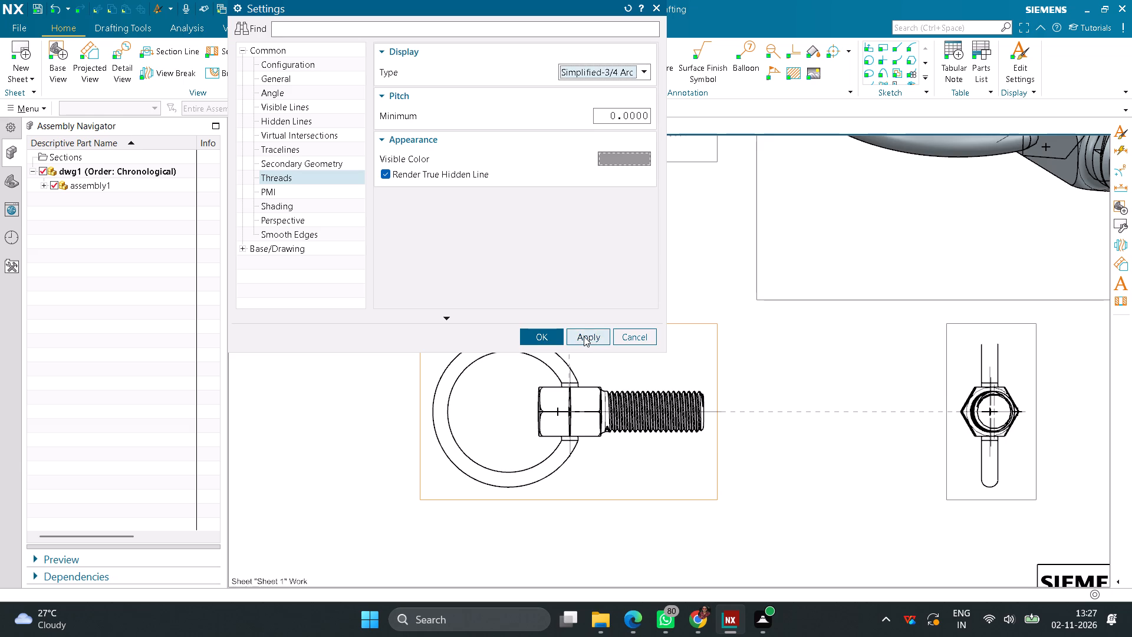
click(548, 340)
Add a vertical linear dimension between the upper and lower edges of the bolt head in the Top view, placed above it.
scroll(607, 412, up, 3)
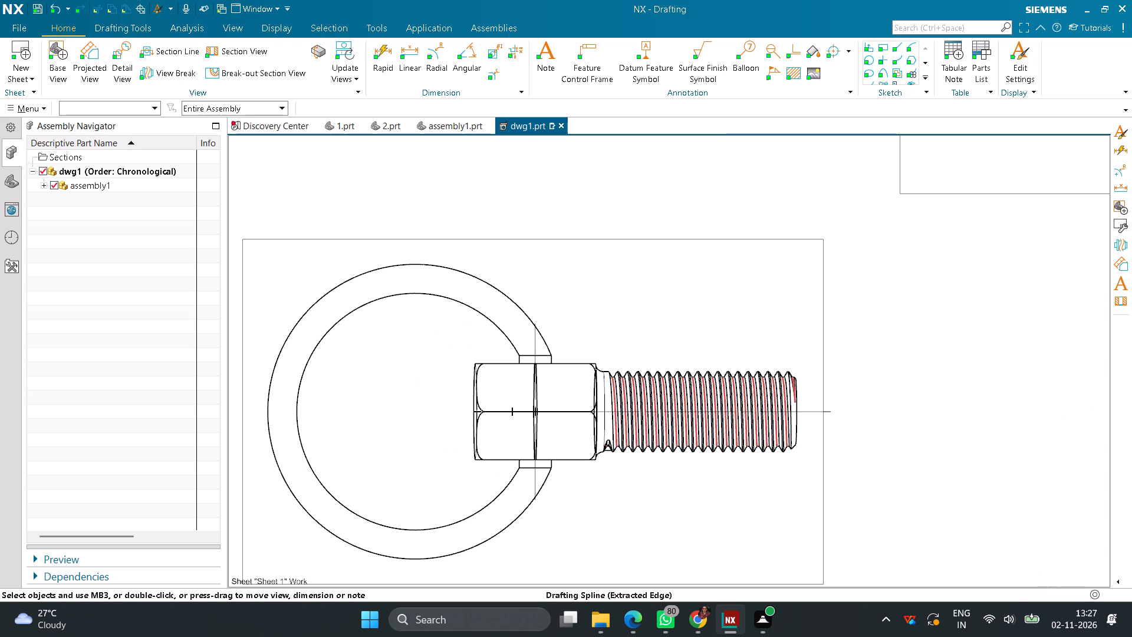
click(402, 57)
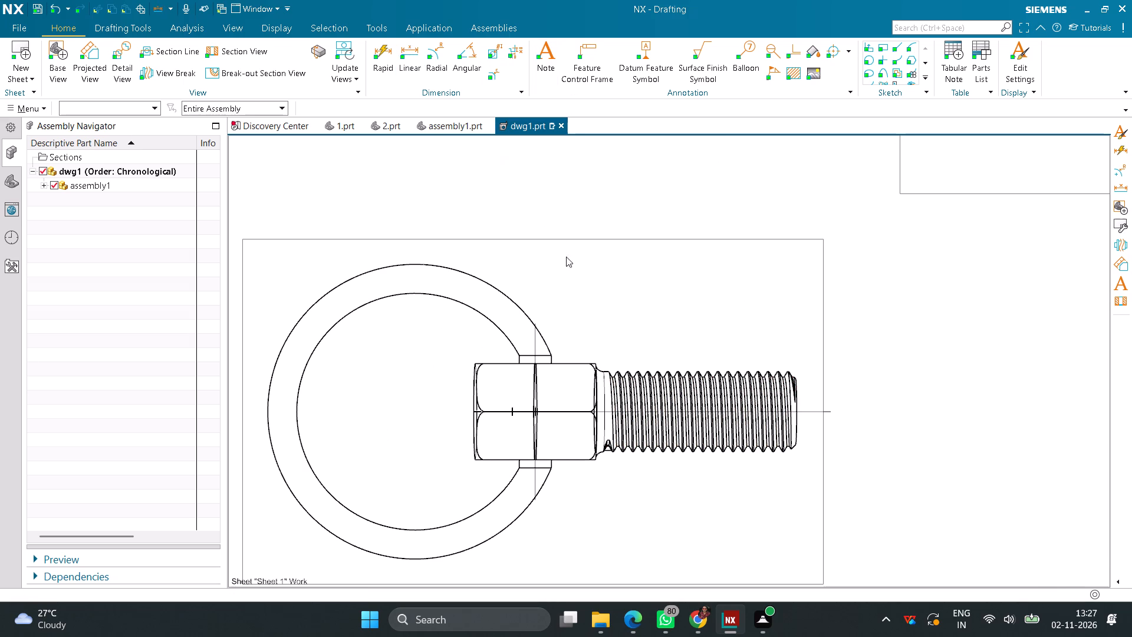
scroll(600, 357, up, 3)
click(533, 371)
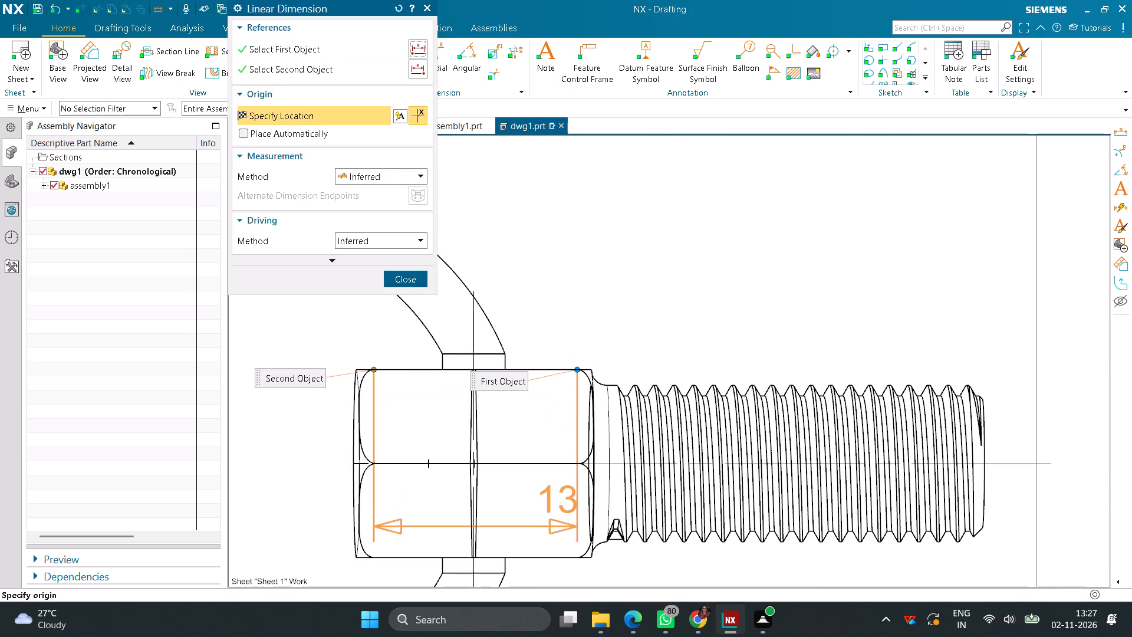
click(544, 557)
click(546, 294)
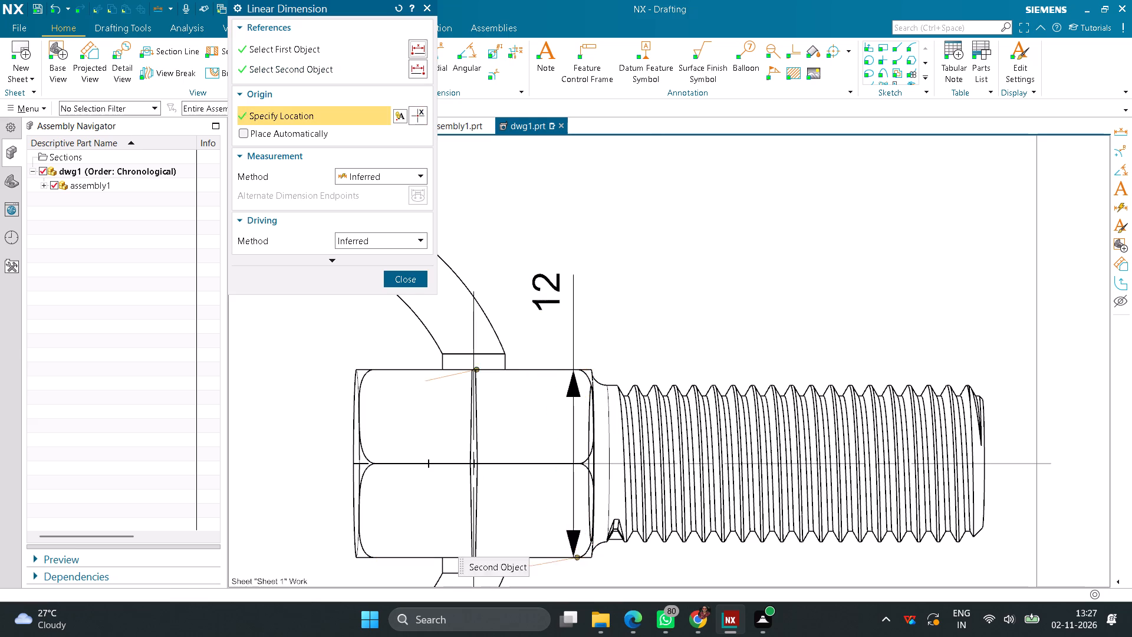
Add a vertical linear dimension between the ring's two end faces in the Top view, placed above the bolt head.
click(489, 354)
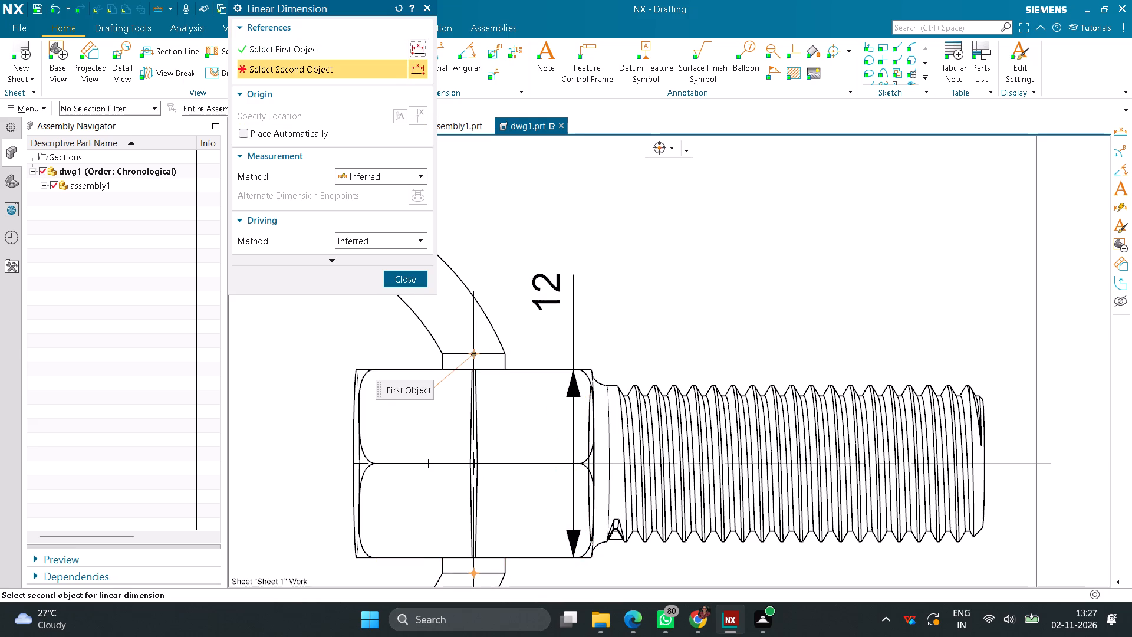
click(491, 572)
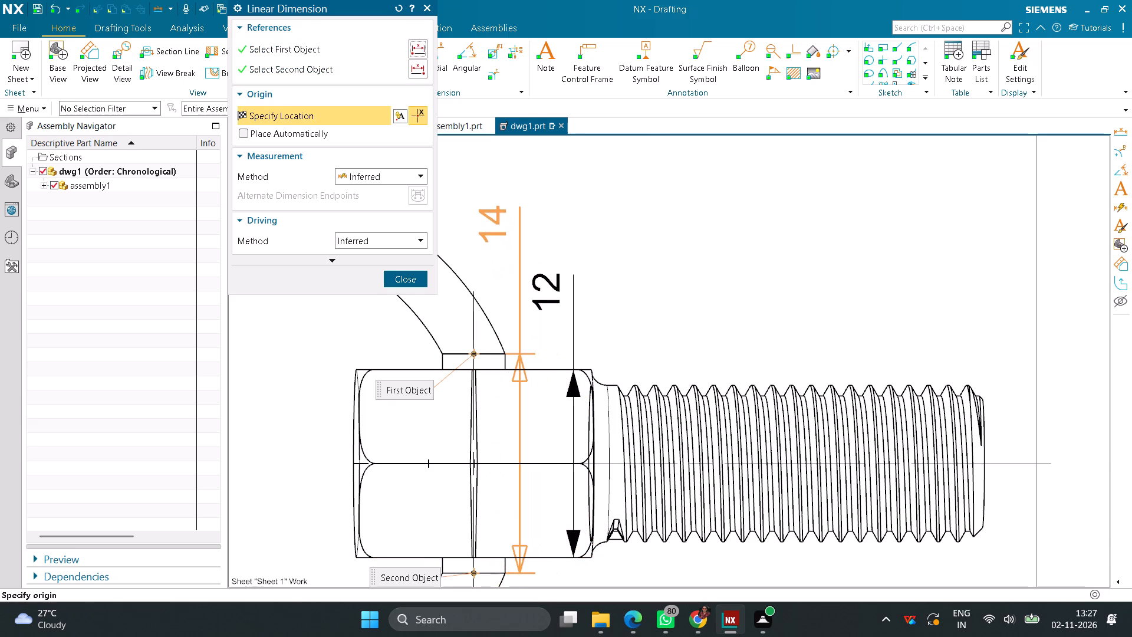
click(490, 224)
Add a horizontal linear dimension between the two ends of the bolt head in the Top view, placed below the head.
scroll(642, 328, down, 3)
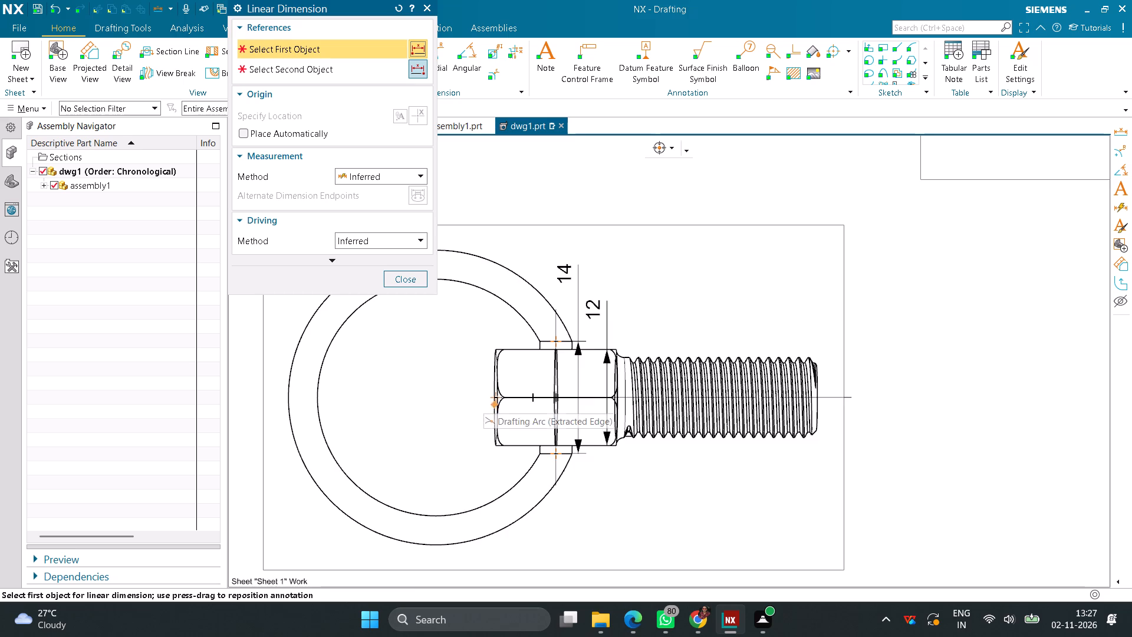
scroll(482, 395, up, 7)
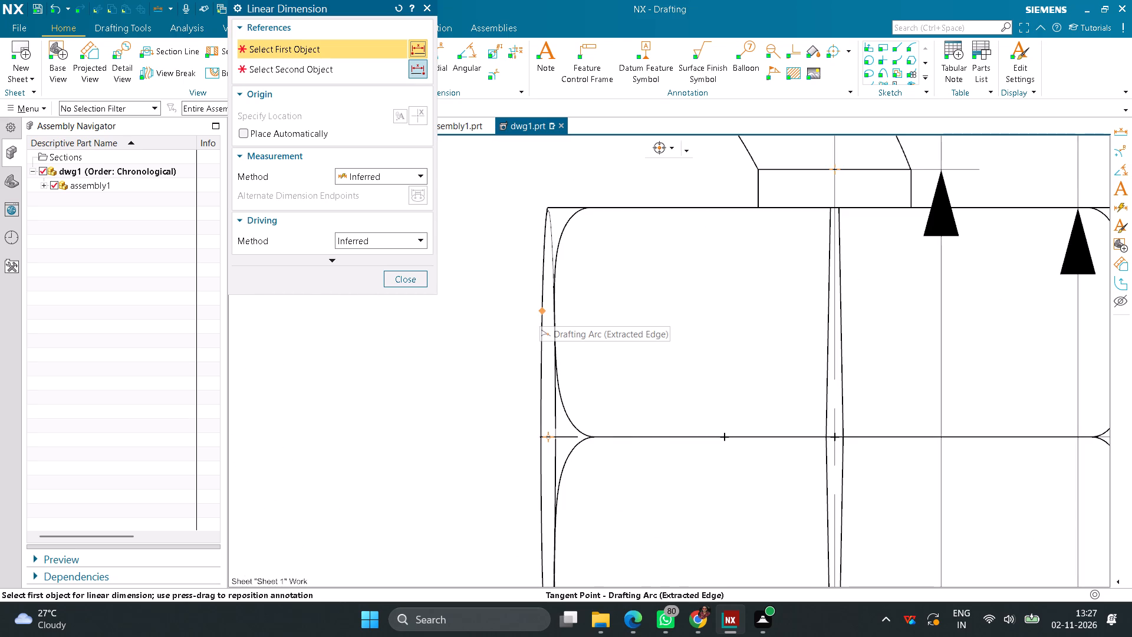
scroll(604, 416, down, 6)
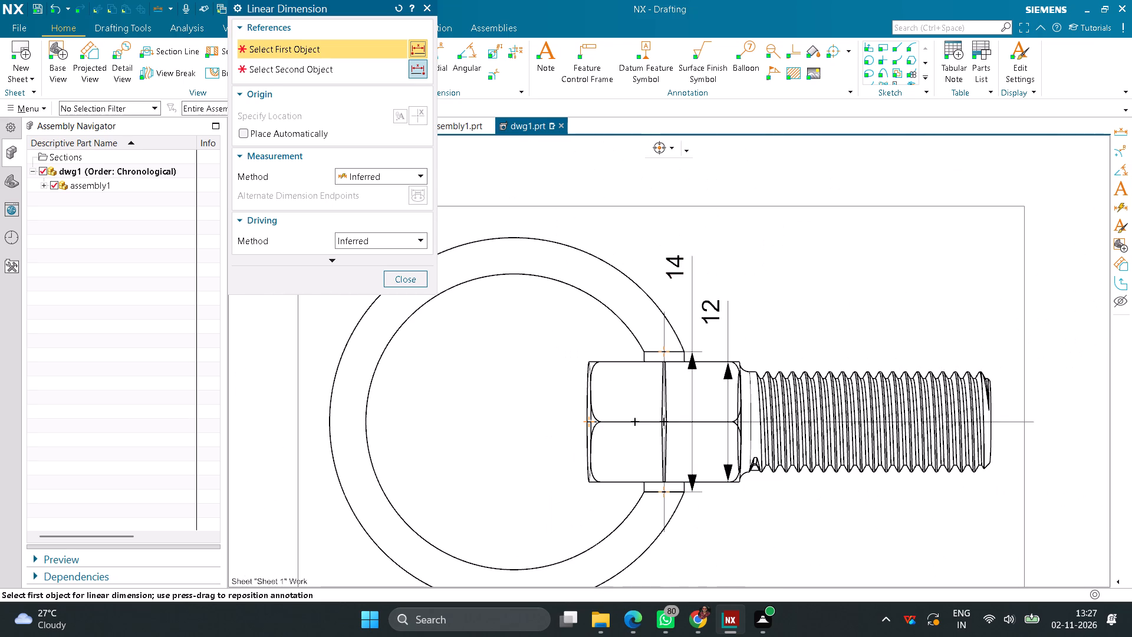
scroll(745, 424, up, 8)
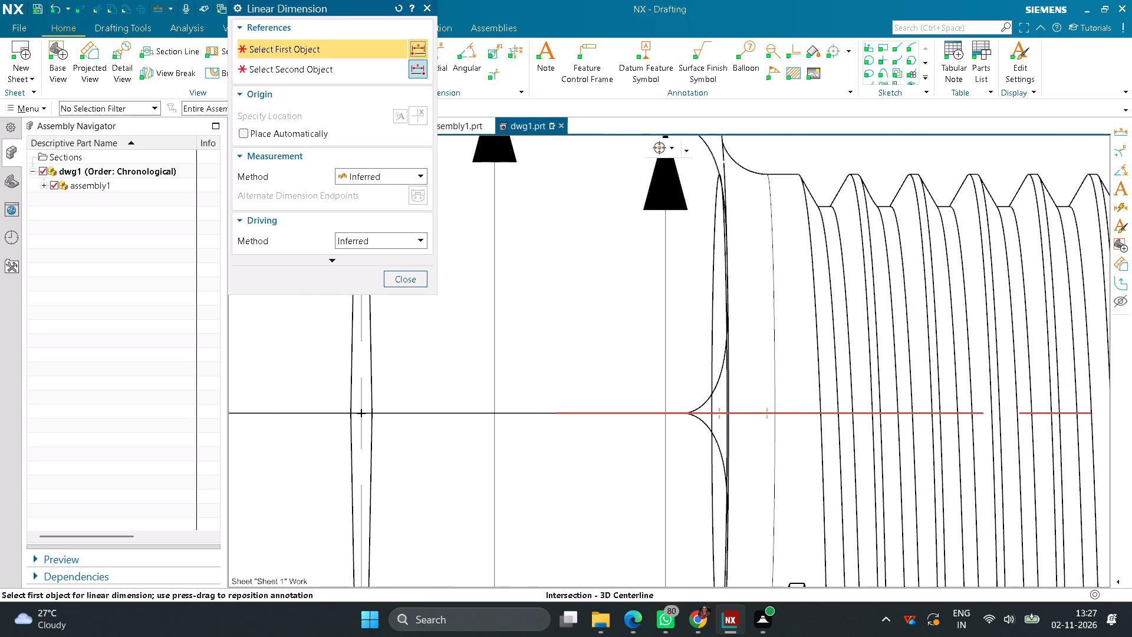
scroll(732, 406, up, 4)
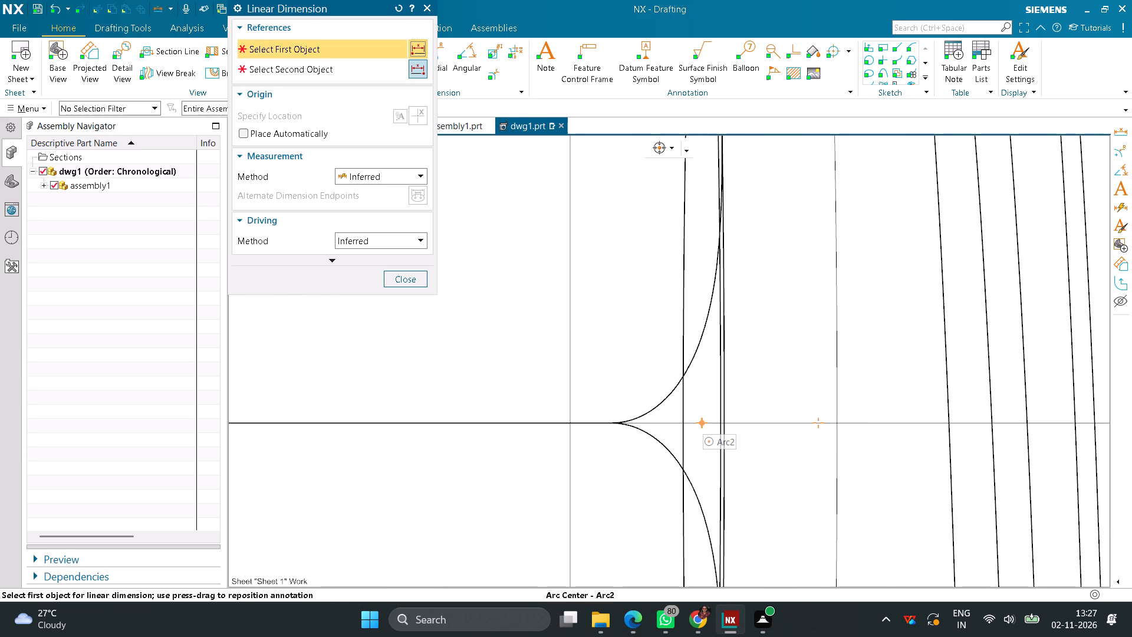
click(703, 419)
scroll(726, 444, down, 10)
scroll(526, 454, up, 2)
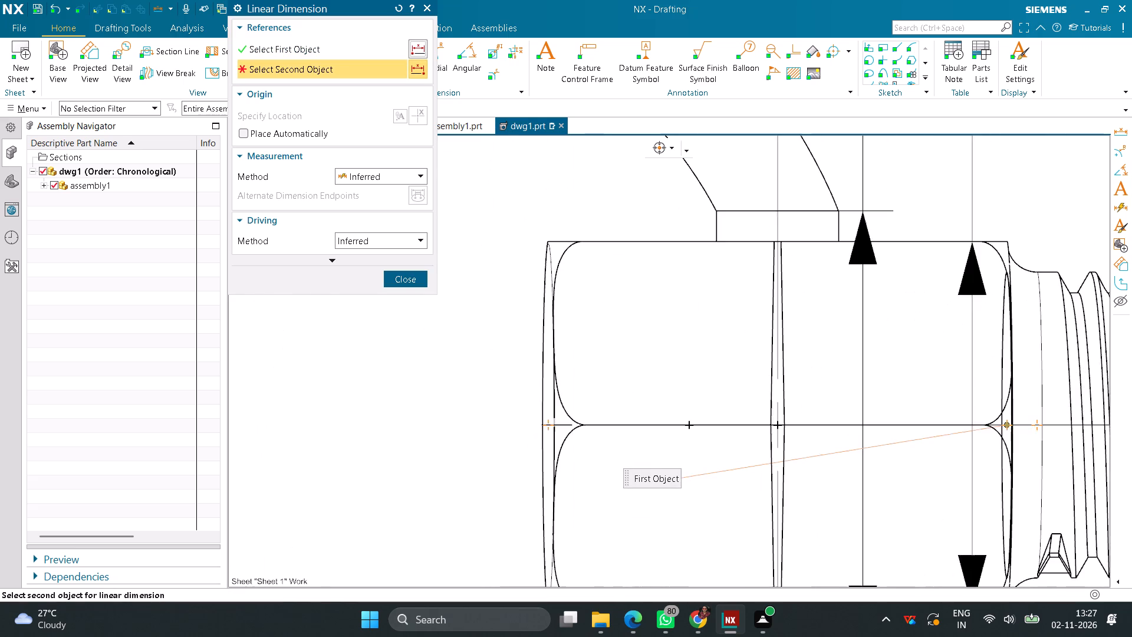
scroll(526, 454, up, 9)
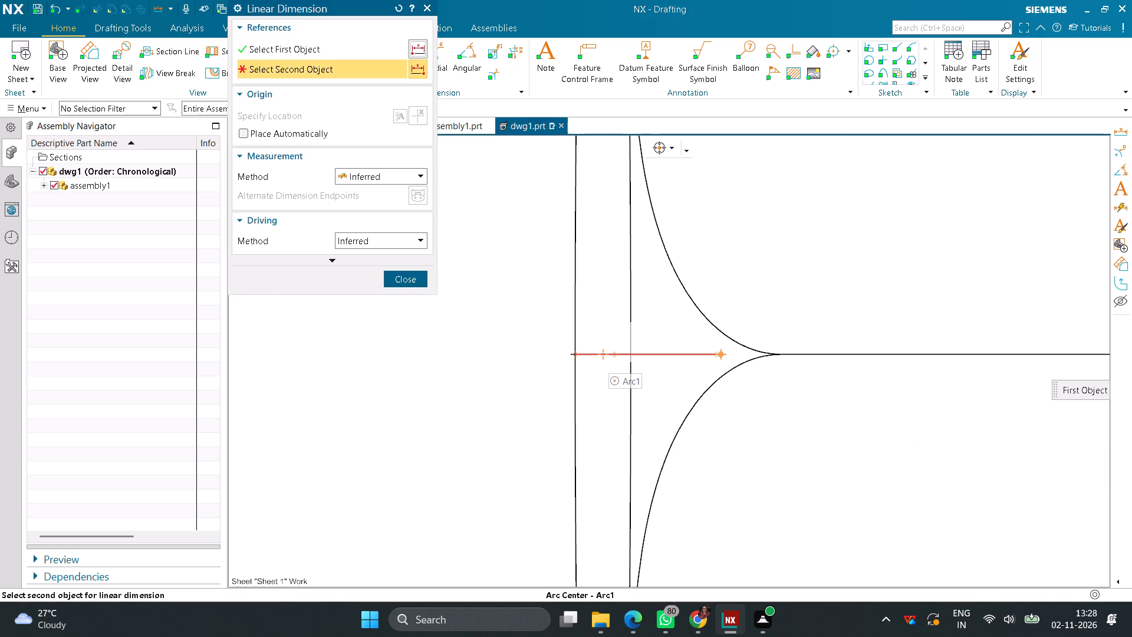
click(603, 353)
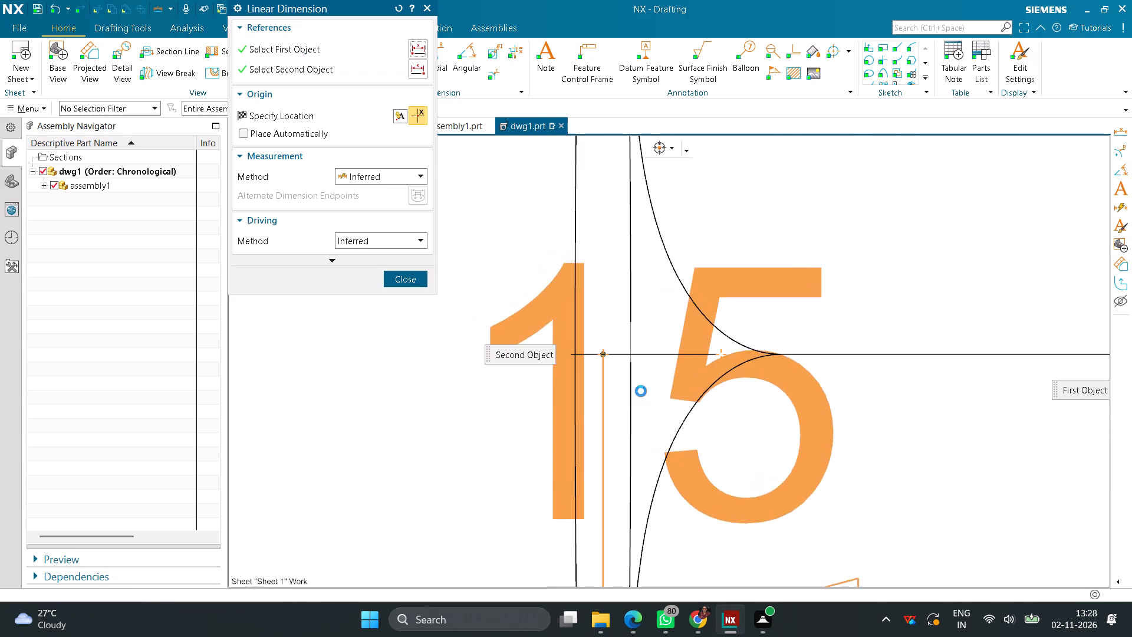
scroll(683, 398, down, 16)
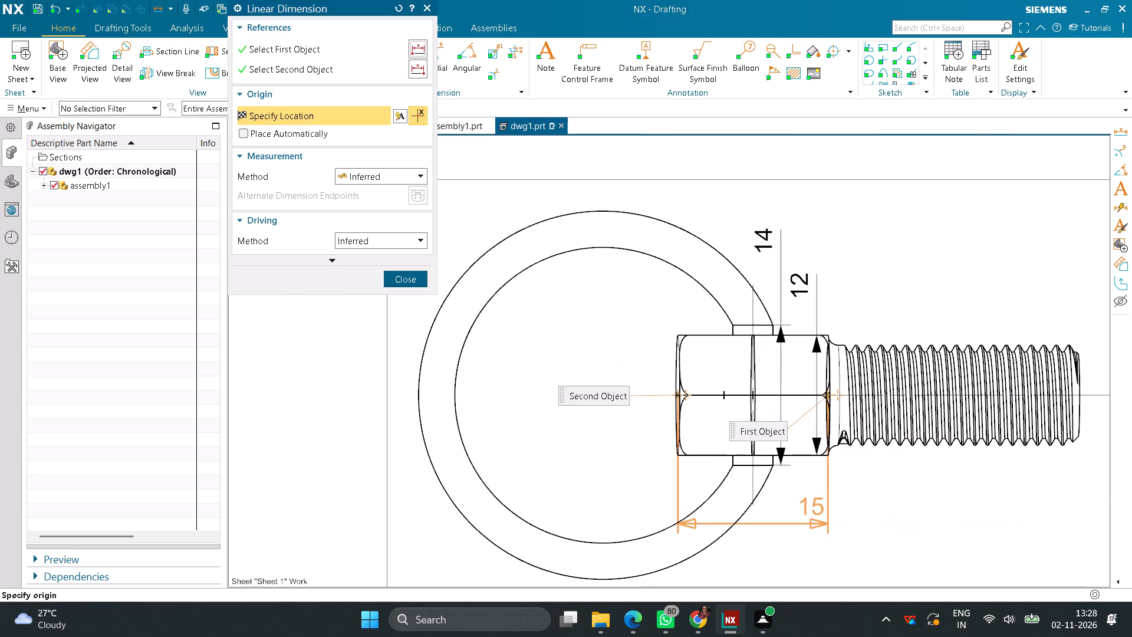
click(807, 506)
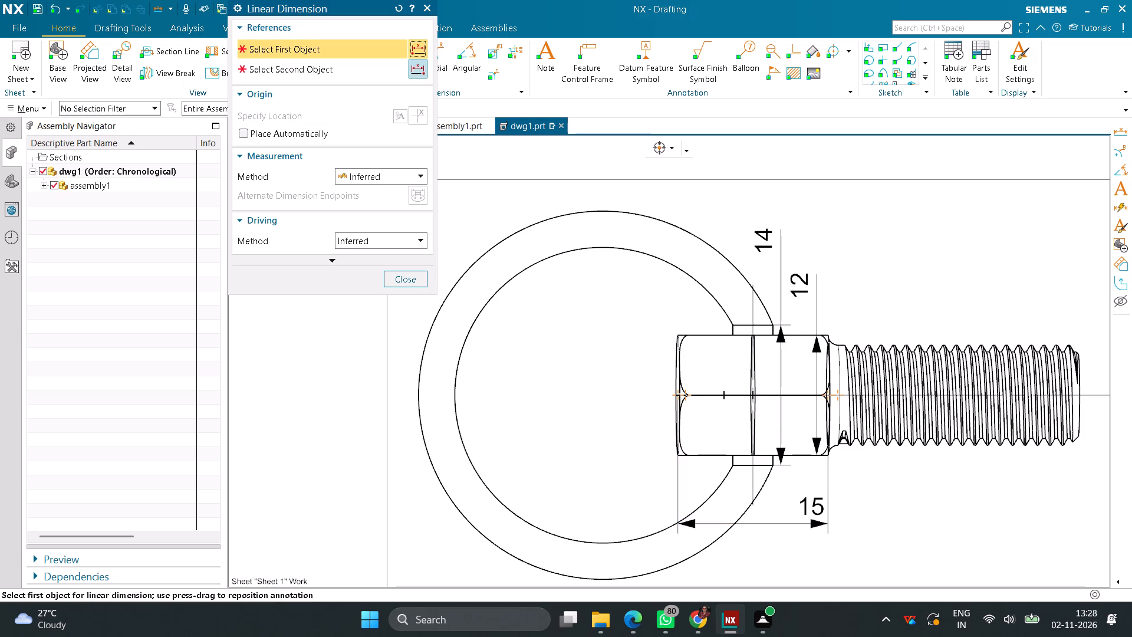
scroll(900, 444, up, 6)
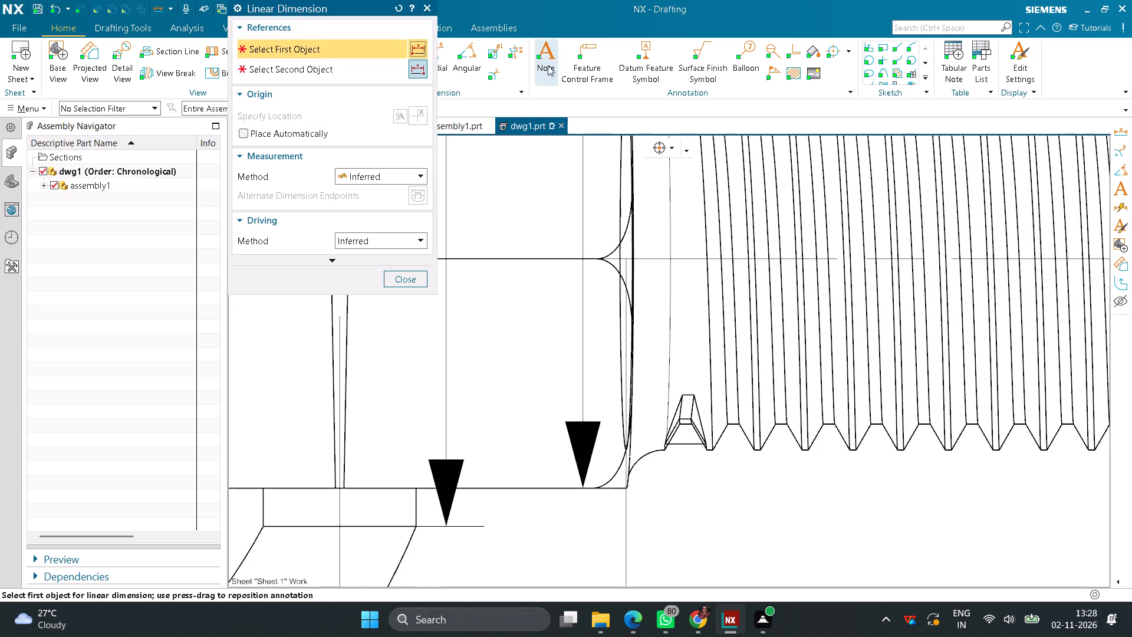
click(406, 277)
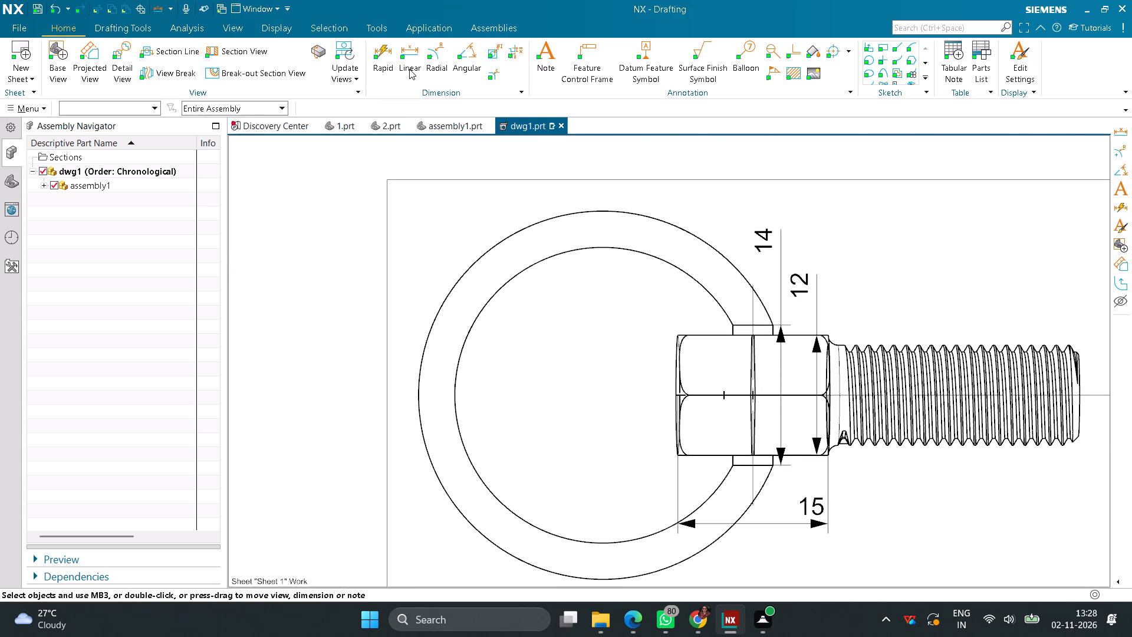
Add a radial dimension to the upper fillet between the bolt head and shank in the Top view, placed above the thread.
click(374, 66)
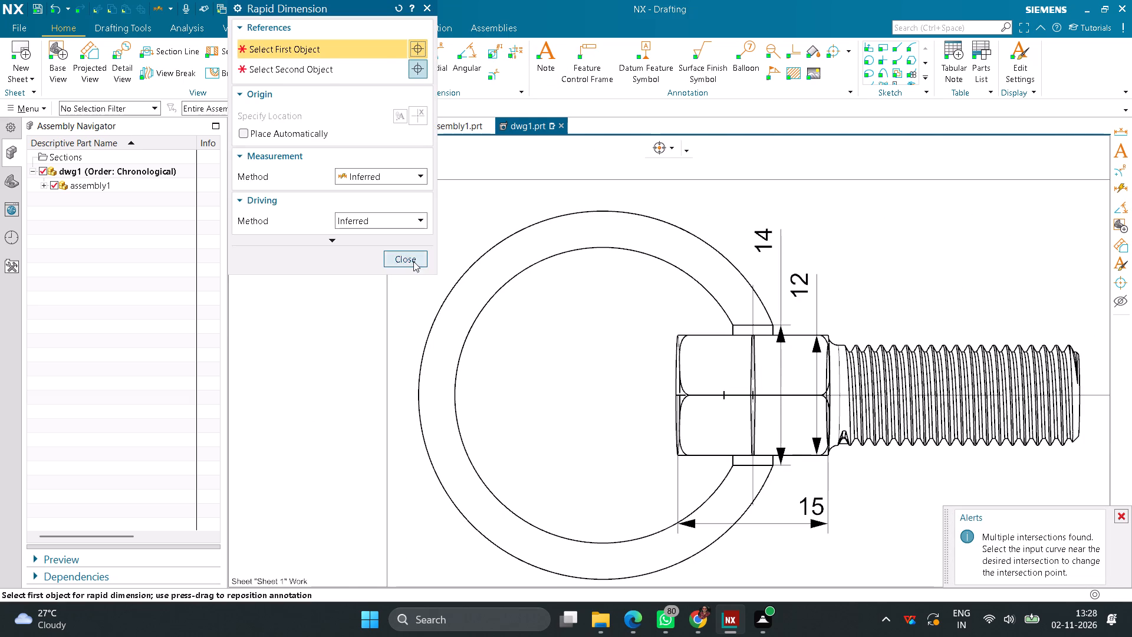
click(411, 255)
click(430, 72)
scroll(829, 362, up, 2)
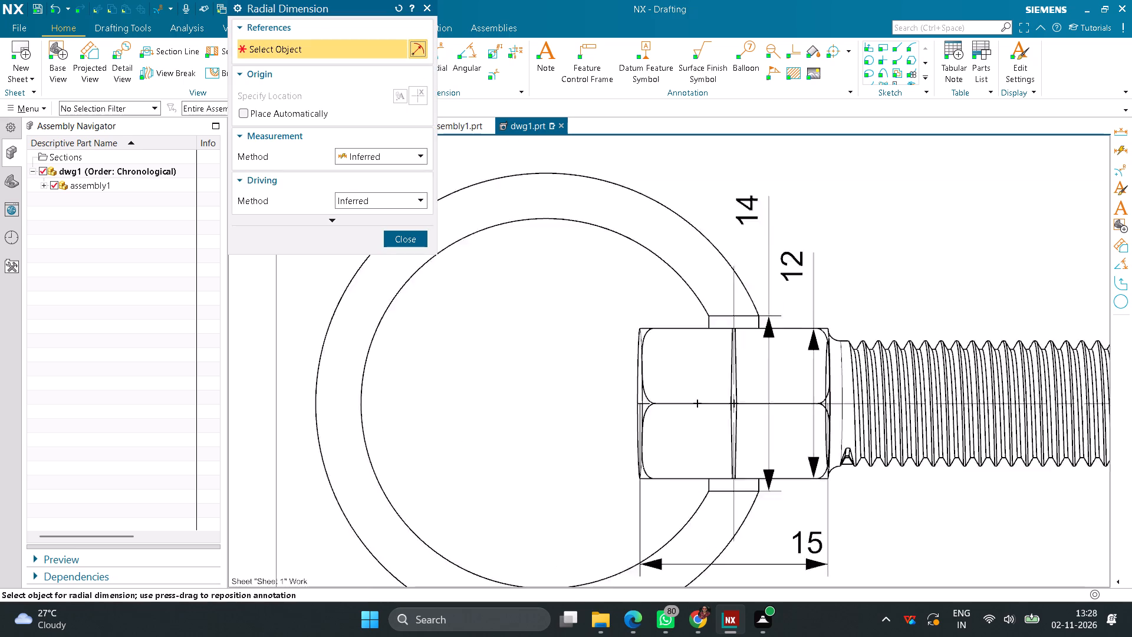
scroll(830, 361, up, 6)
click(841, 269)
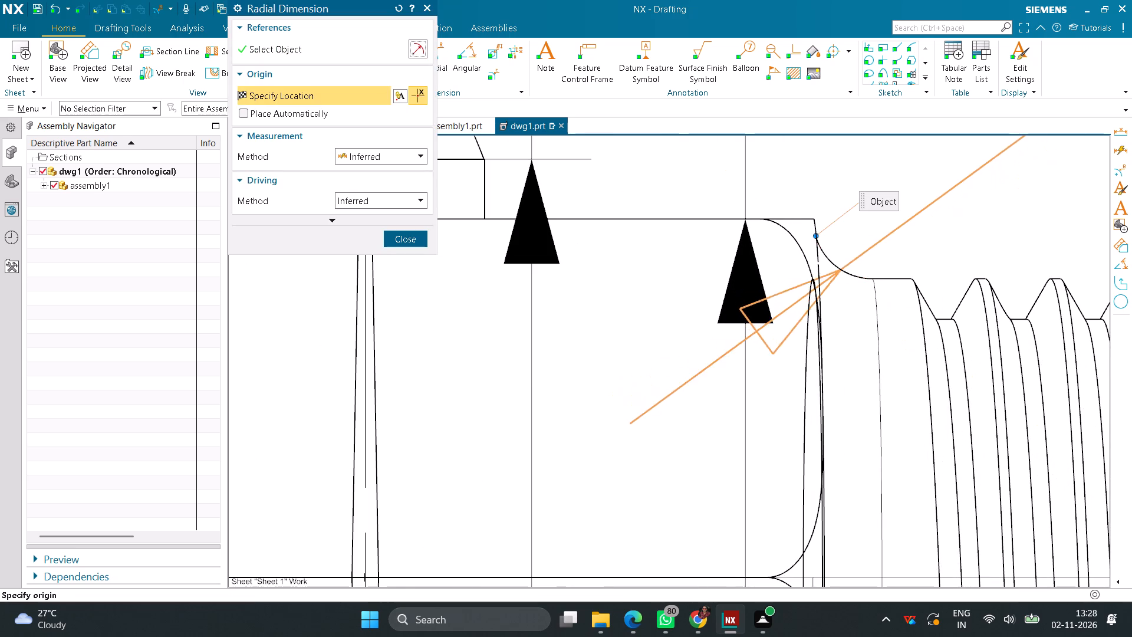
scroll(873, 229, down, 9)
click(906, 202)
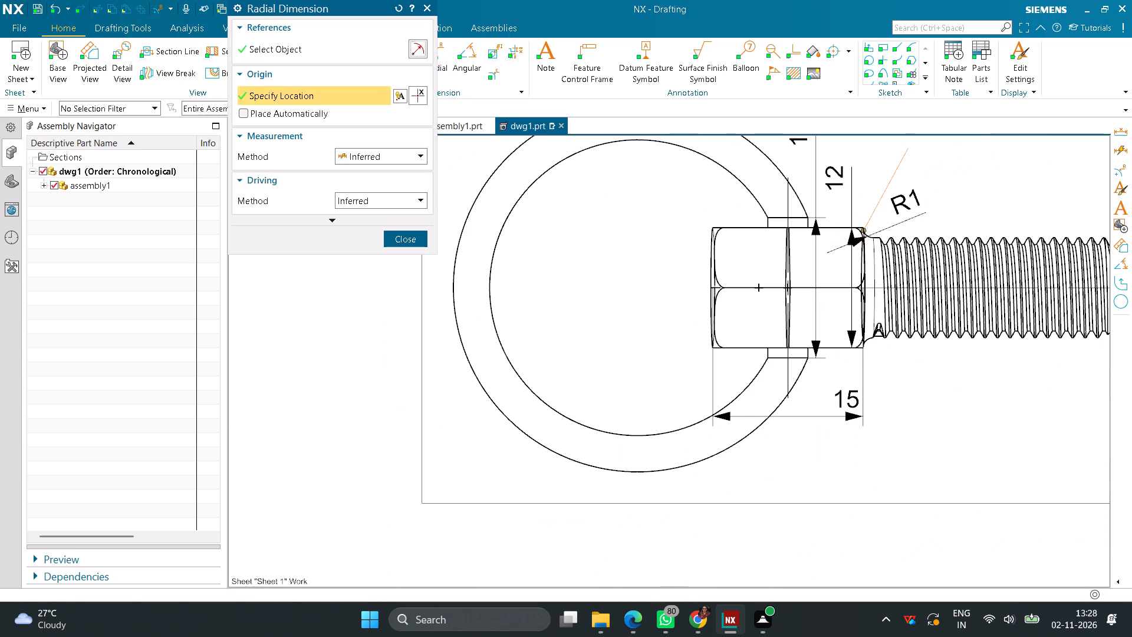
middle_drag(919, 366, 665, 415)
right_drag(919, 366, 665, 415)
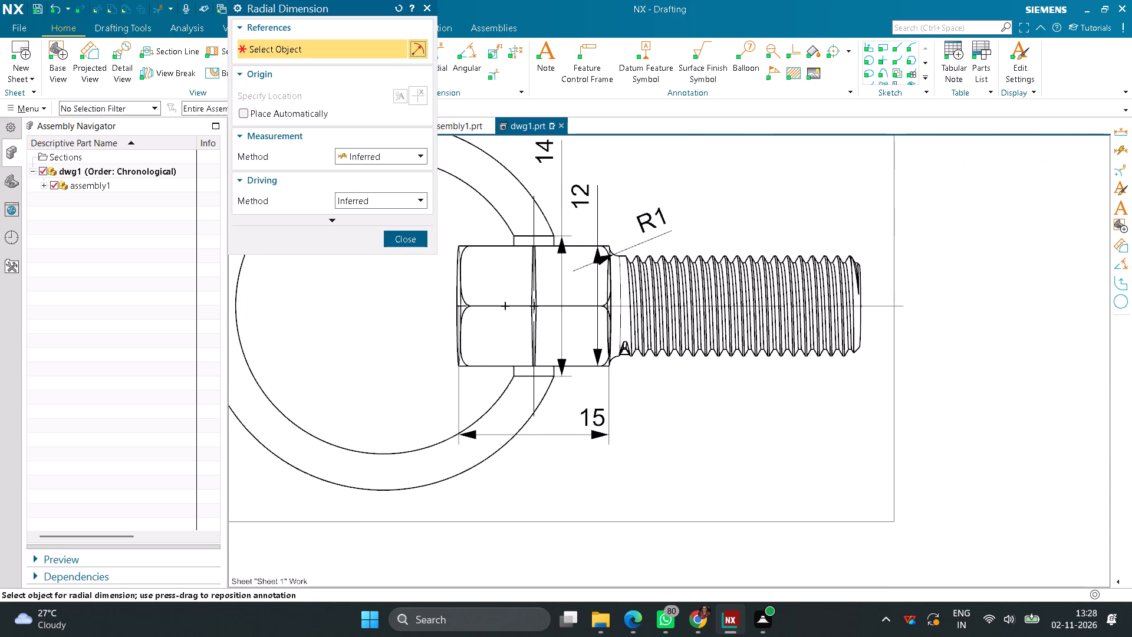
click(416, 236)
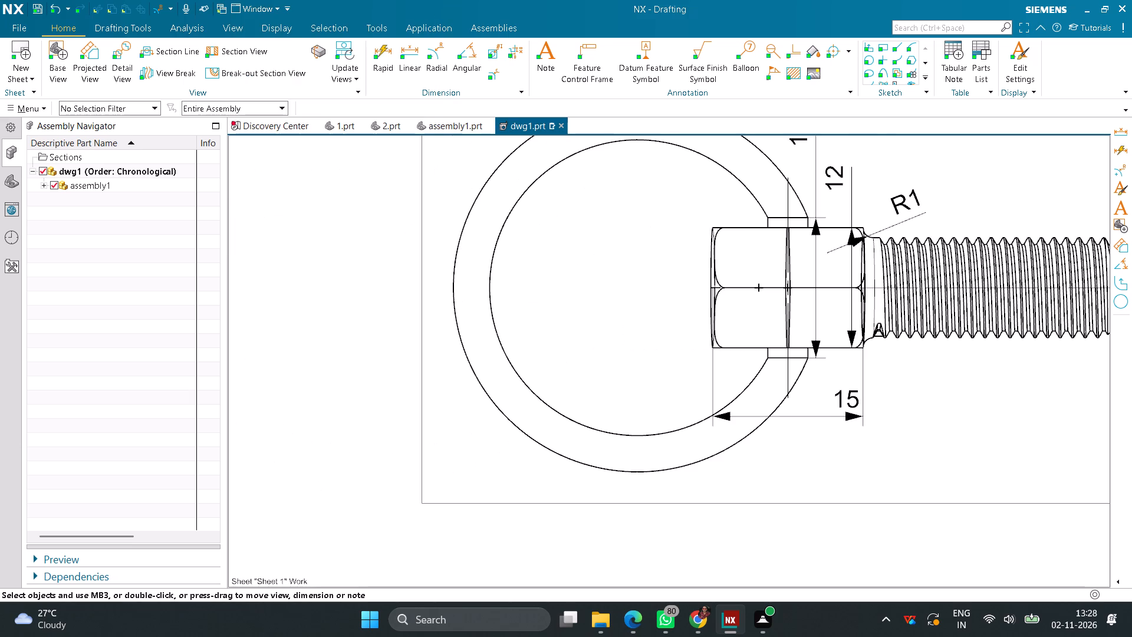
Add a chamfer dimension to the threaded end's upper chamfer in the view above the Top view, using the bolt's end edge as reference.
scroll(653, 257, down, 11)
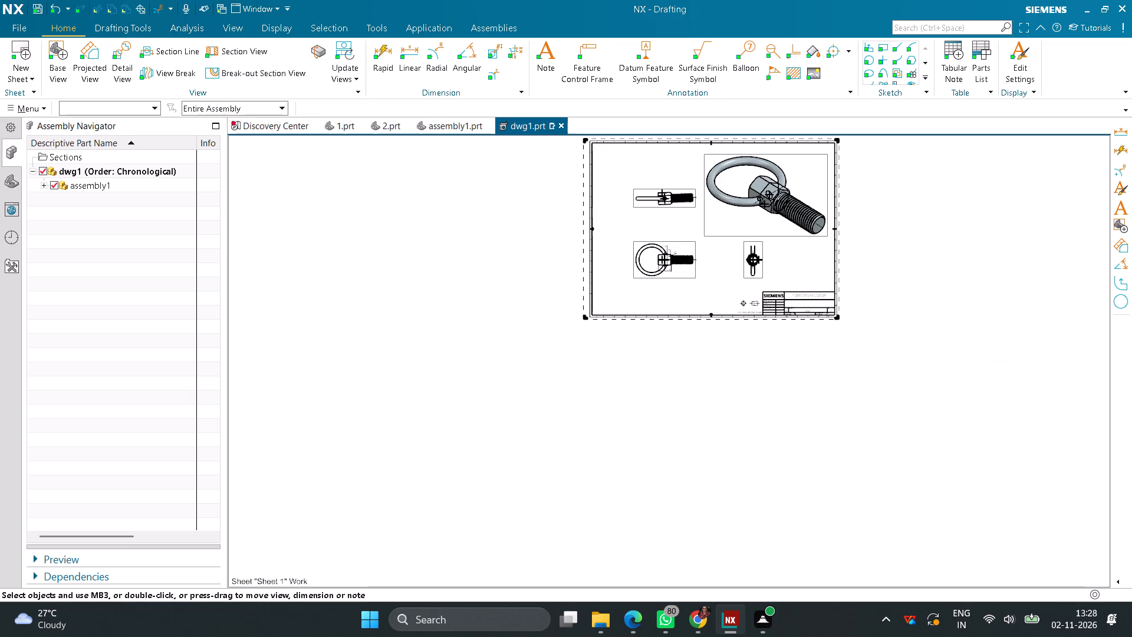
scroll(692, 171, up, 14)
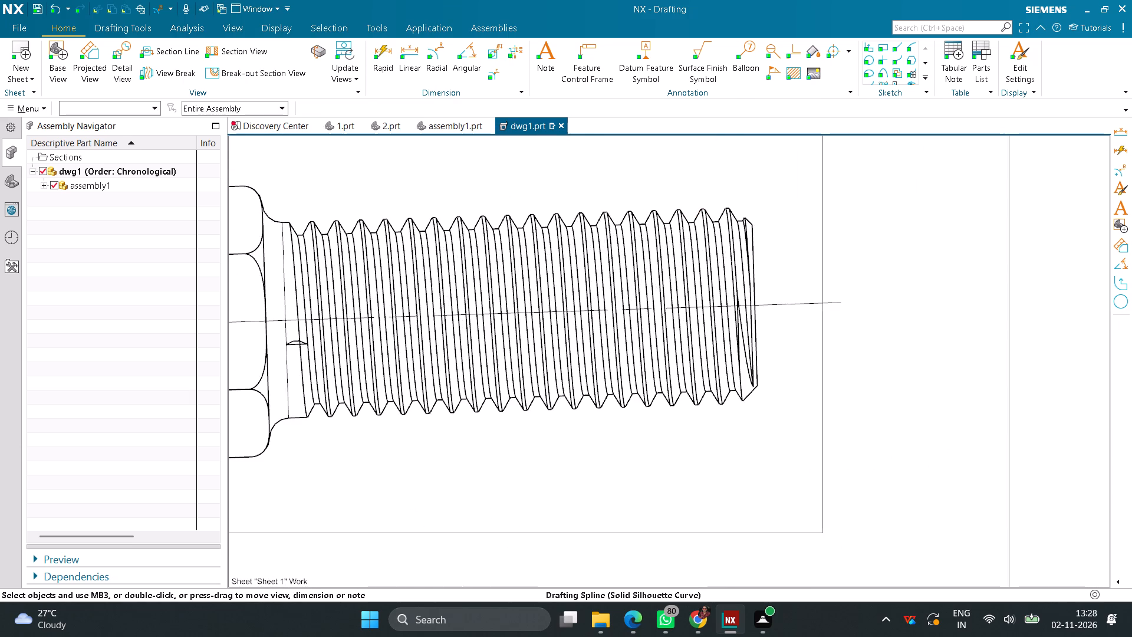
scroll(724, 219, up, 3)
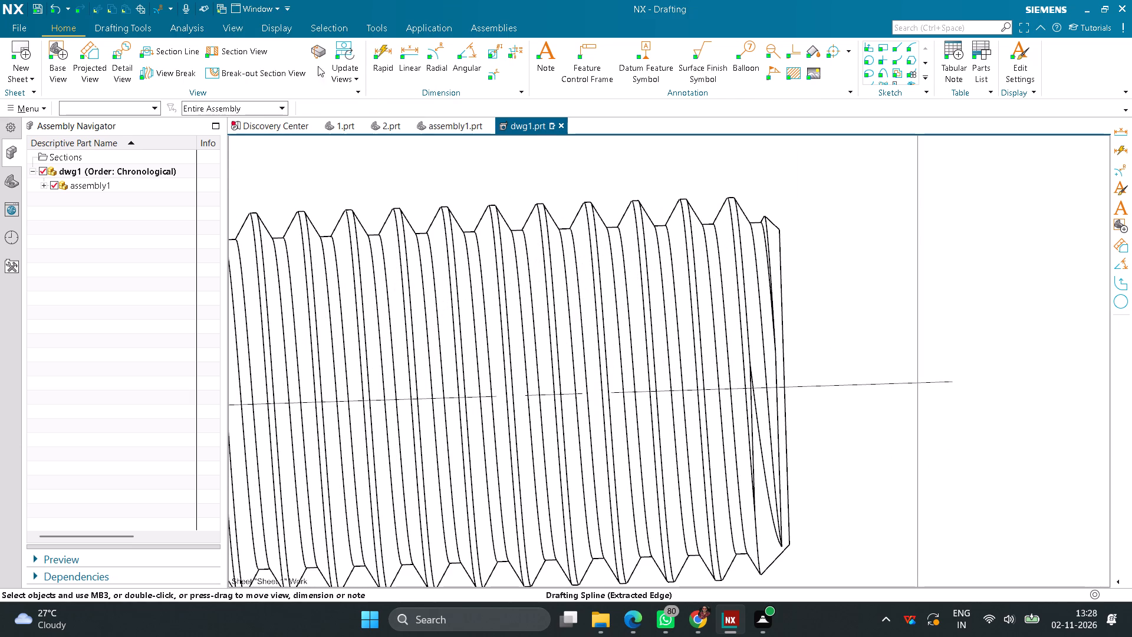
click(491, 75)
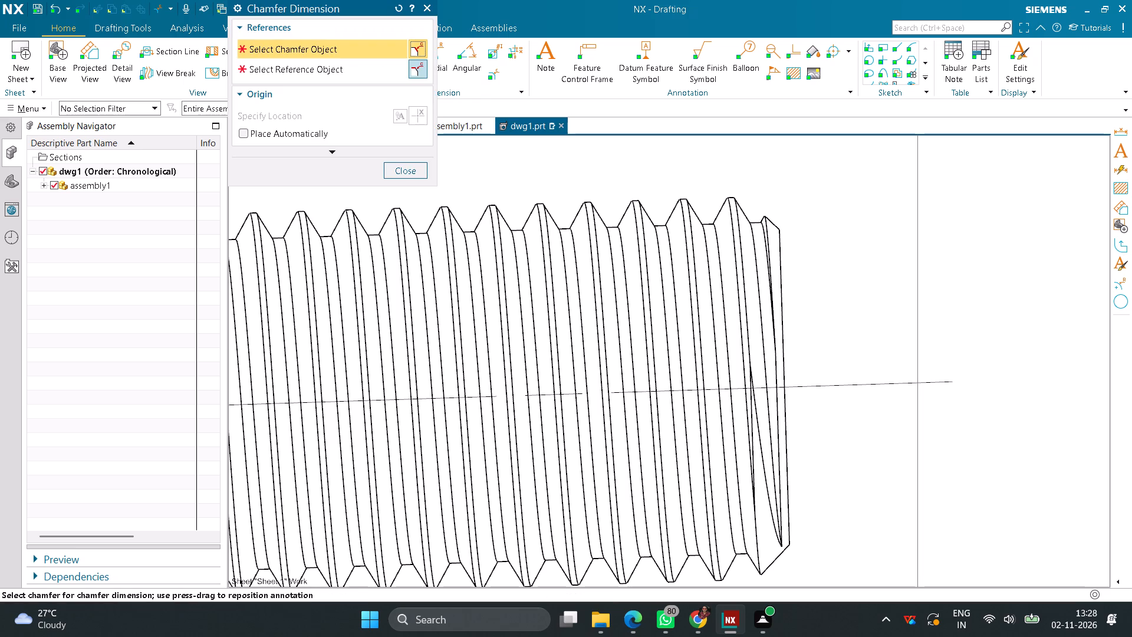
scroll(799, 211, up, 3)
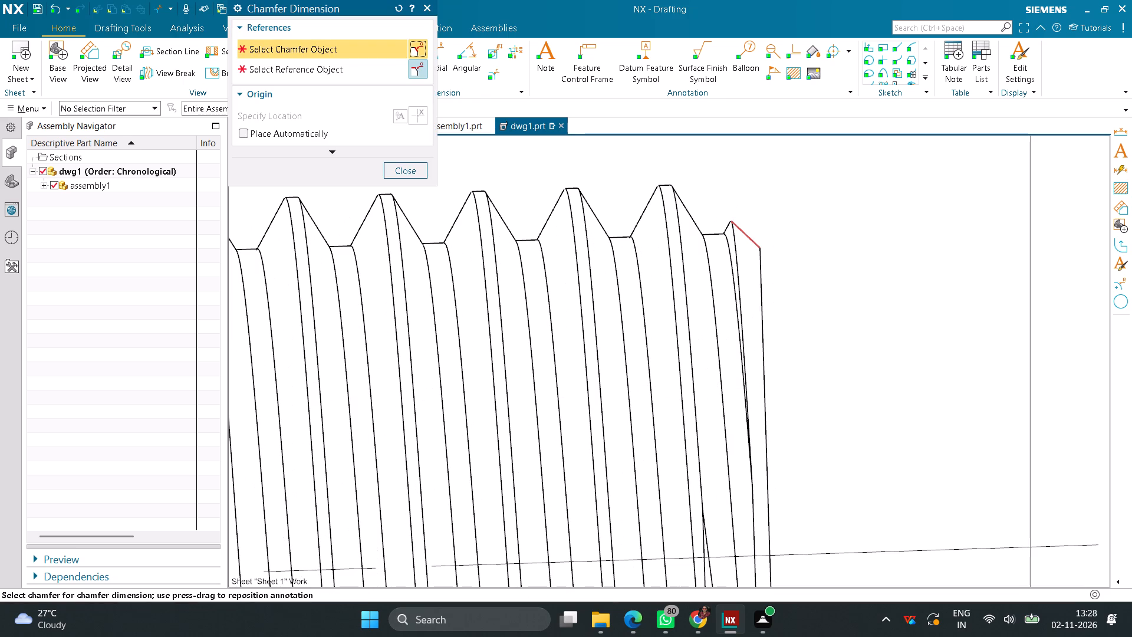
click(748, 237)
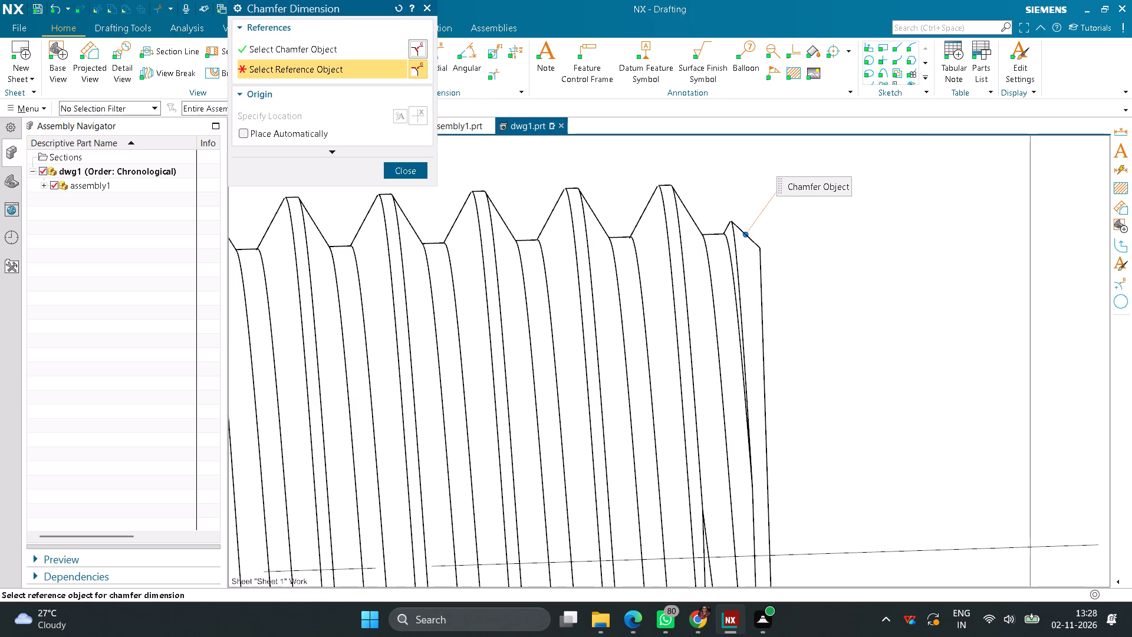
click(761, 265)
scroll(816, 254, down, 6)
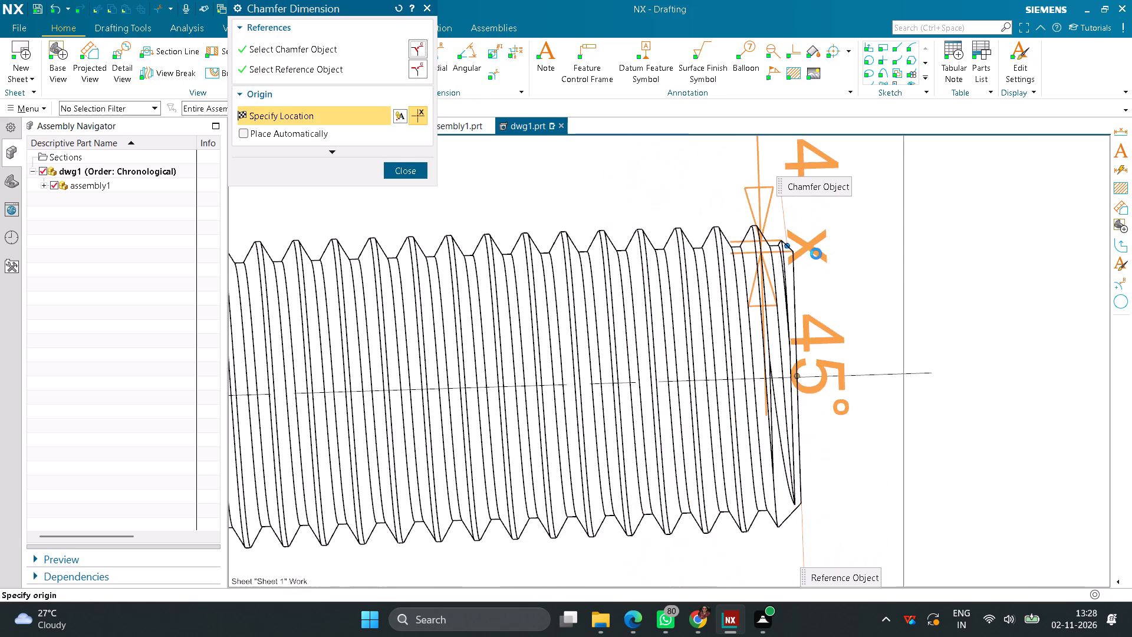
scroll(816, 254, down, 6)
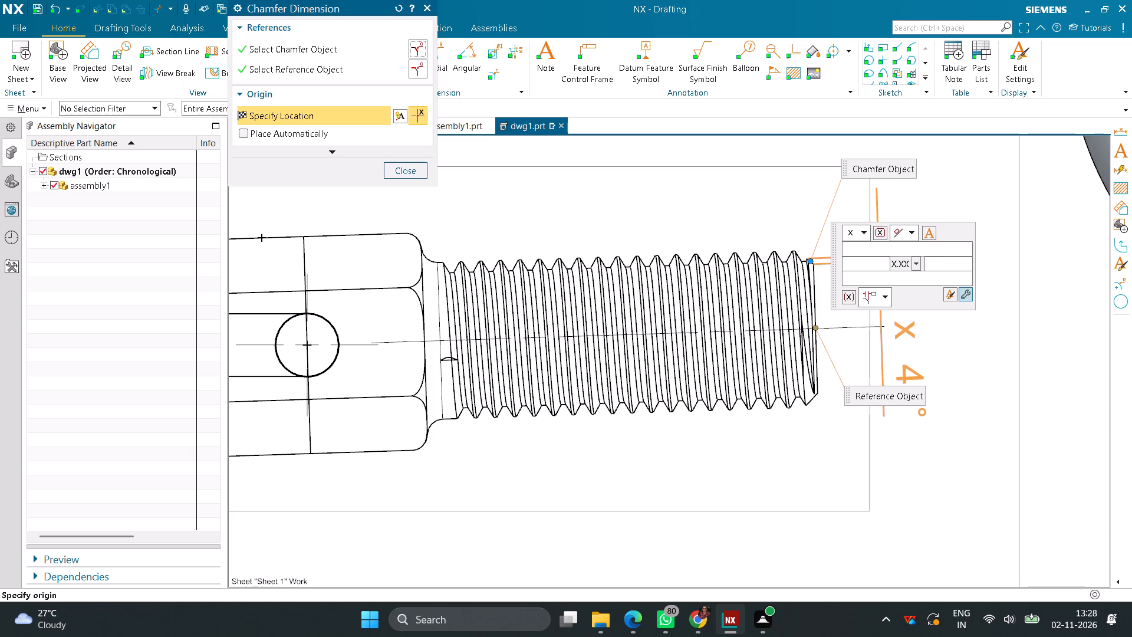
click(909, 329)
Add a radial dimension to the inner of the two concentric circles in the view above the Top view, placed below the bolt head.
scroll(888, 390, down, 6)
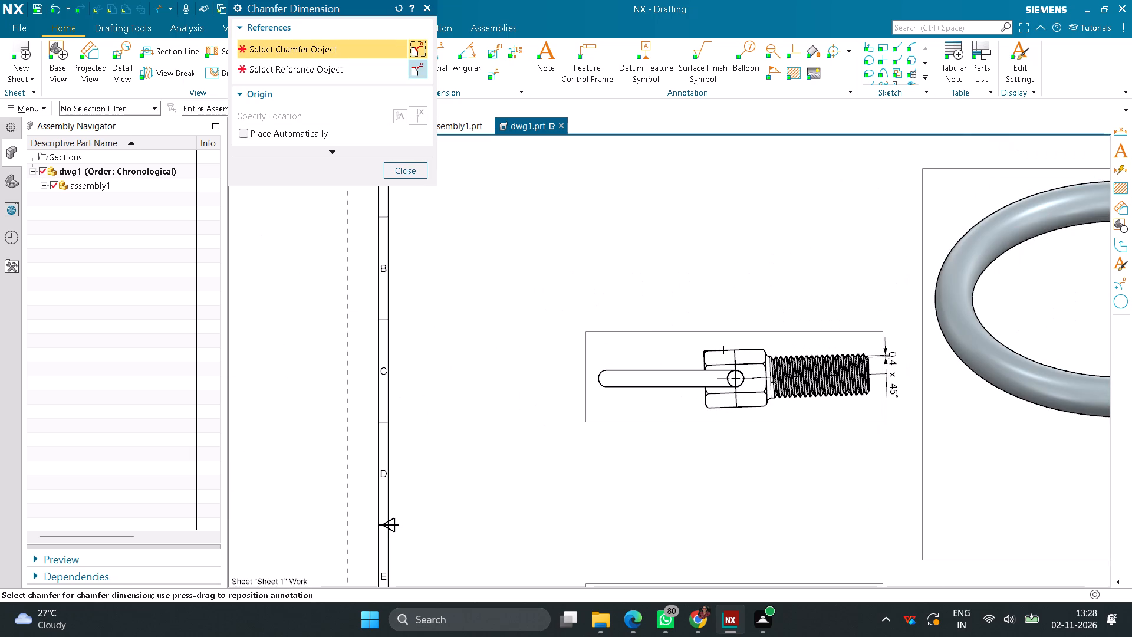
scroll(762, 436, down, 4)
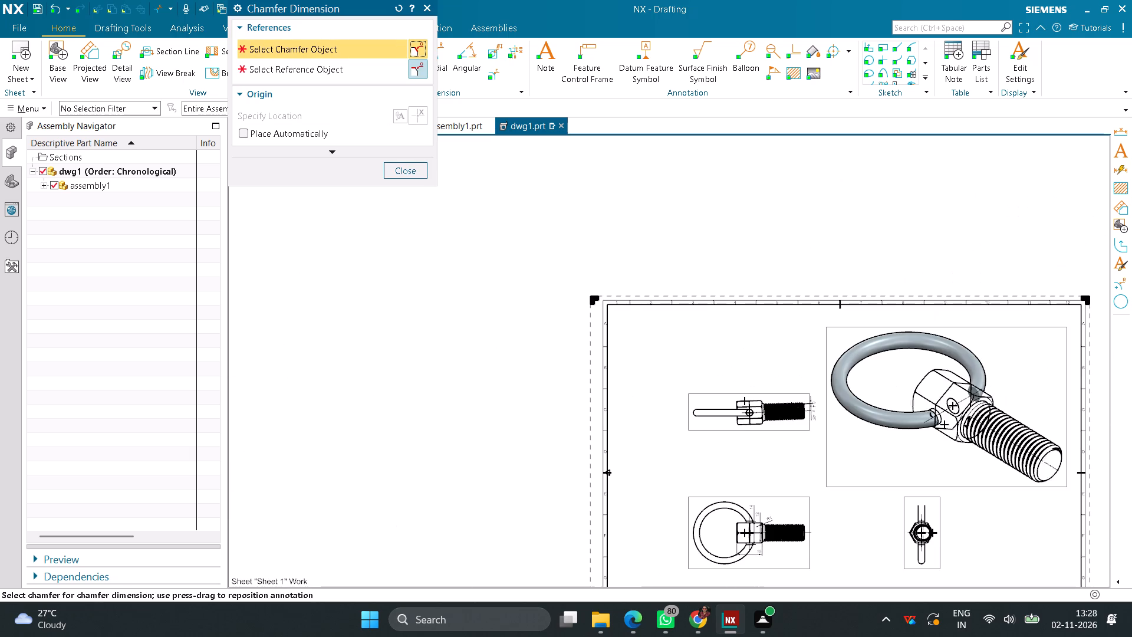
middle_drag(726, 492, 682, 439)
right_drag(726, 492, 682, 439)
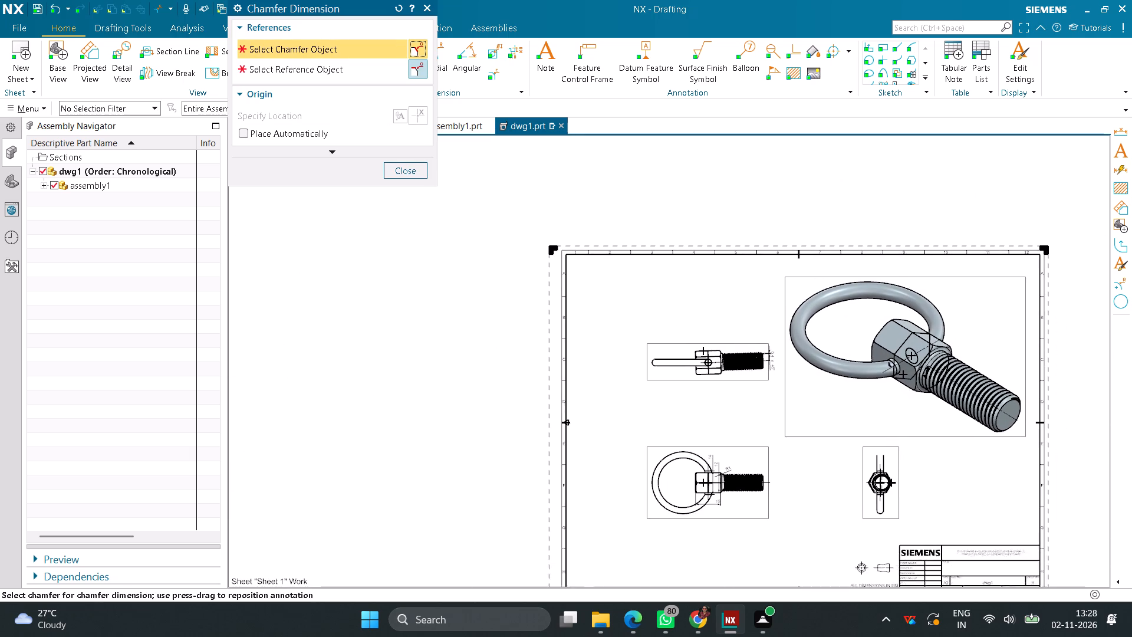
right_drag(682, 439, 632, 375)
middle_drag(682, 439, 632, 375)
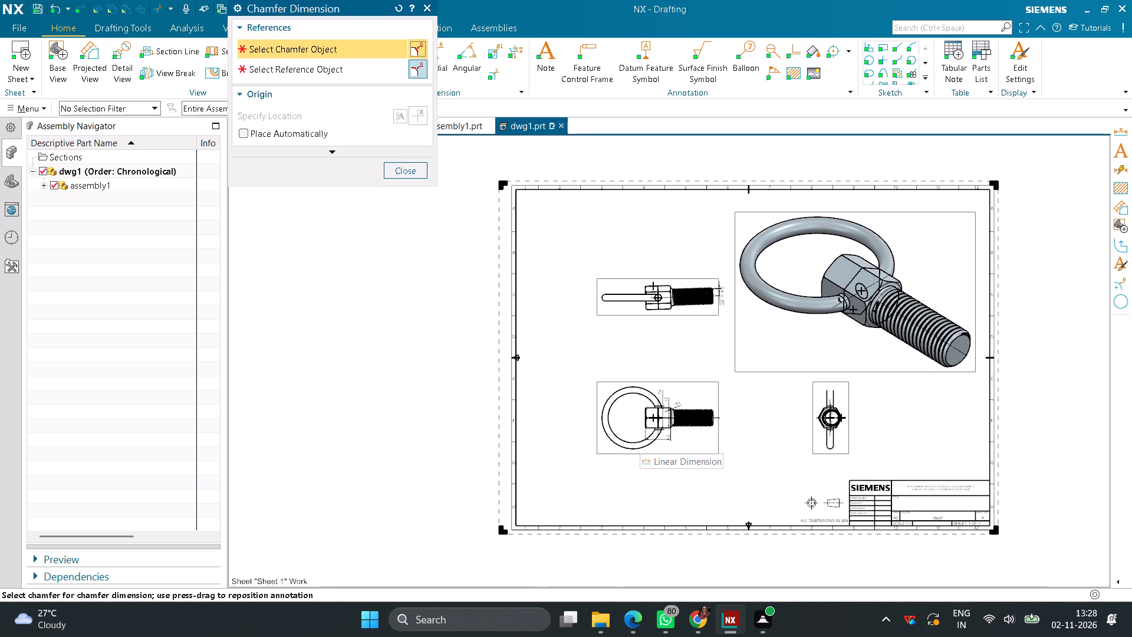
scroll(660, 264, up, 6)
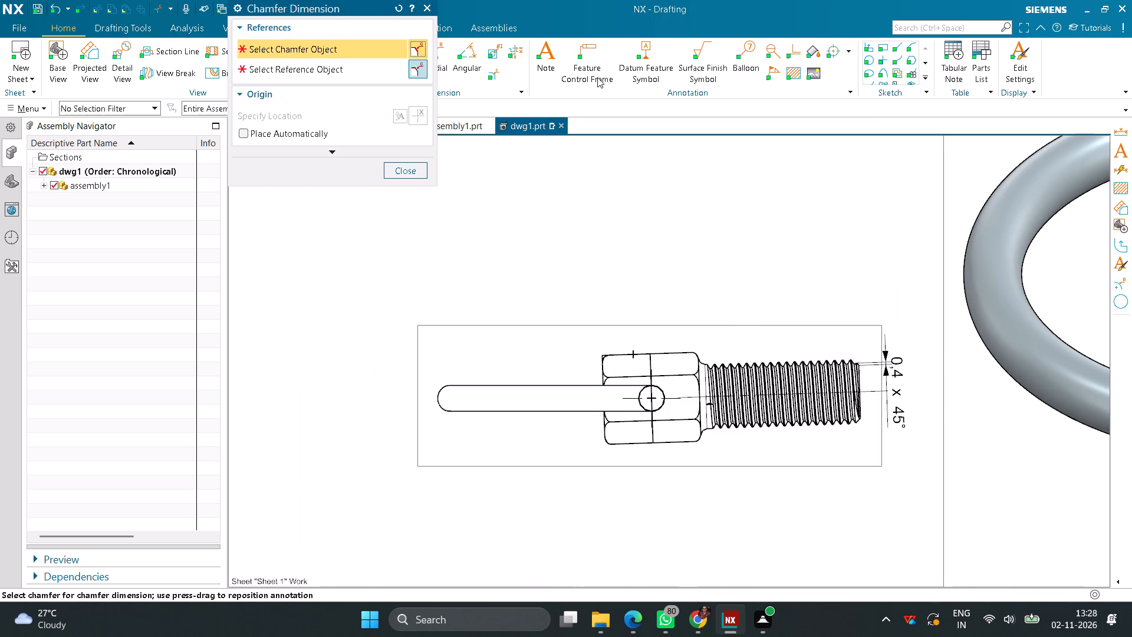
scroll(649, 362, up, 9)
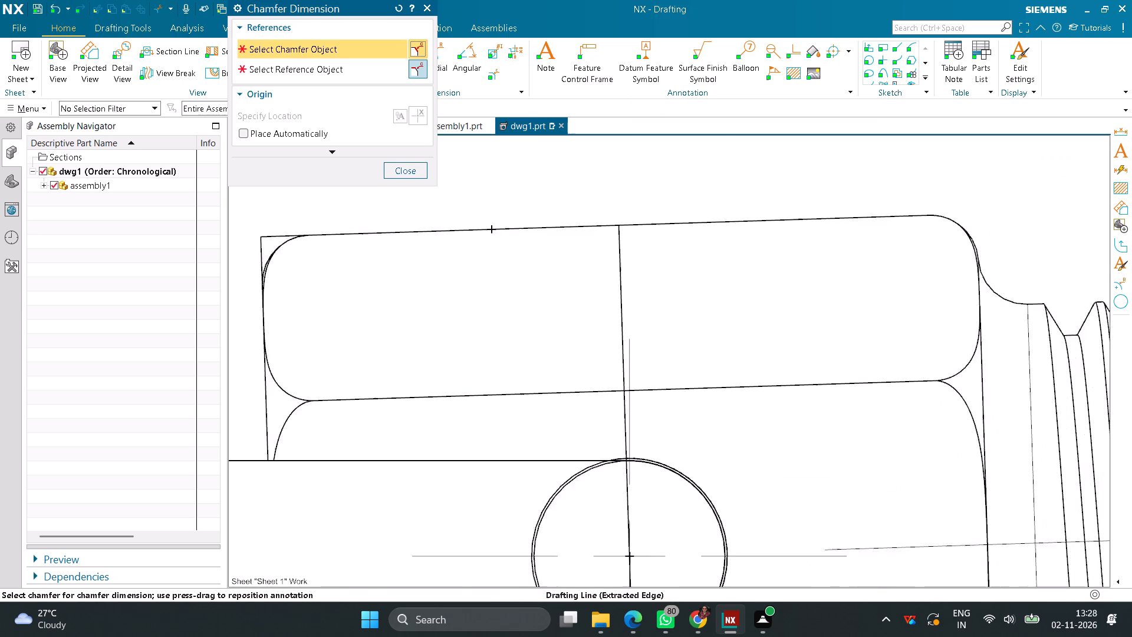
scroll(664, 395, up, 1)
middle_drag(670, 423, 676, 262)
right_drag(670, 423, 676, 263)
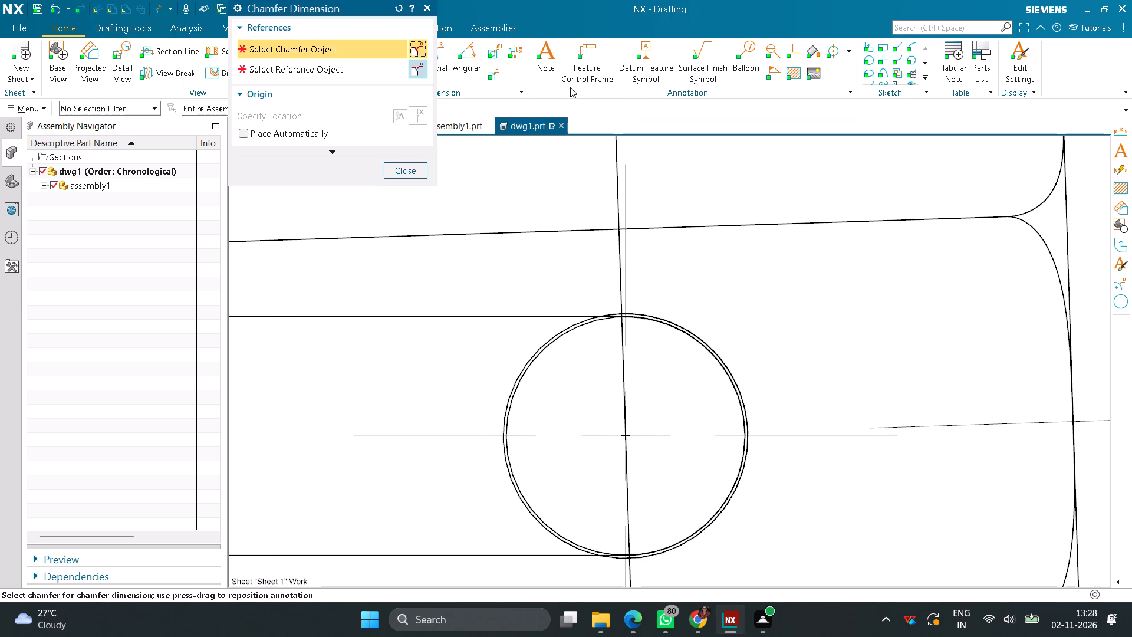
click(406, 164)
click(430, 65)
scroll(348, 365, up, 4)
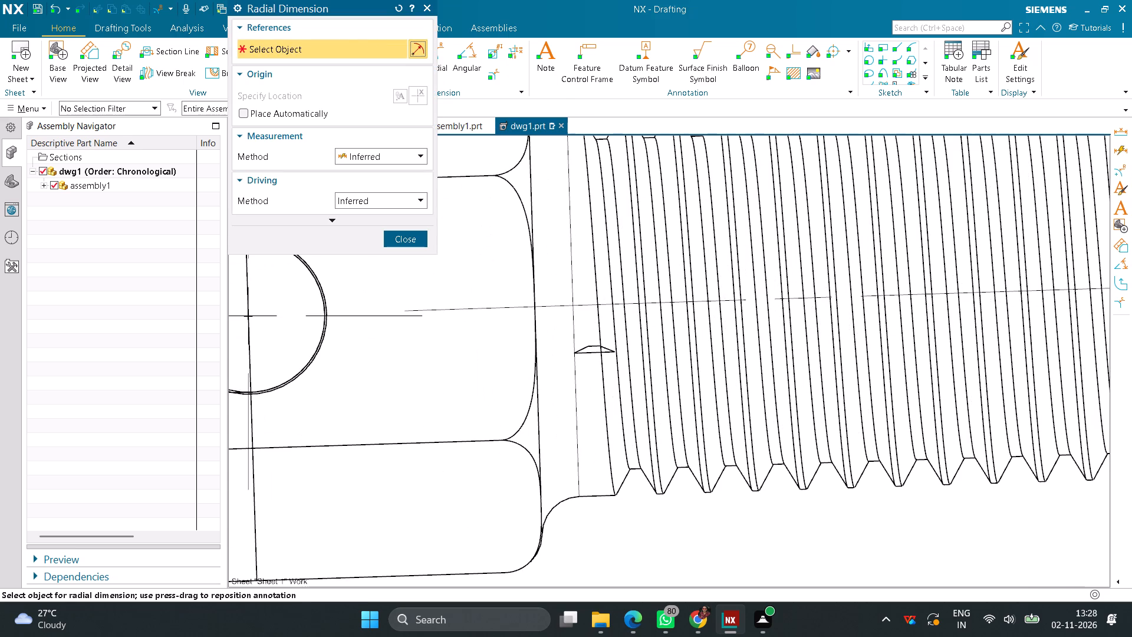
middle_drag(348, 365, 809, 428)
right_drag(348, 365, 809, 428)
scroll(781, 423, up, 3)
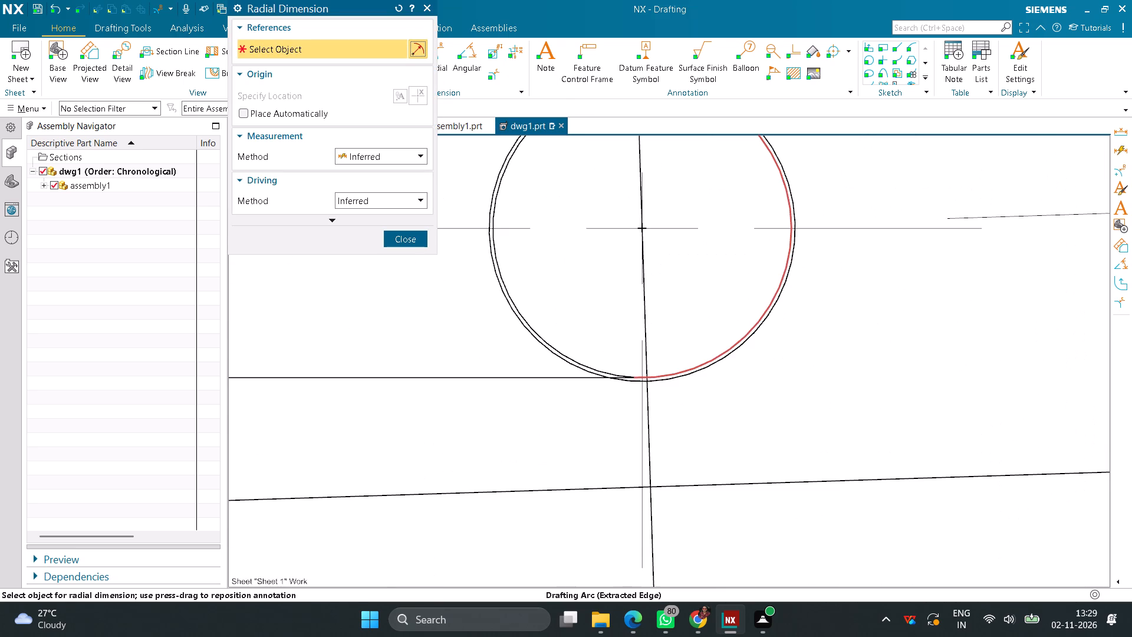
click(590, 367)
scroll(575, 486, down, 11)
click(604, 549)
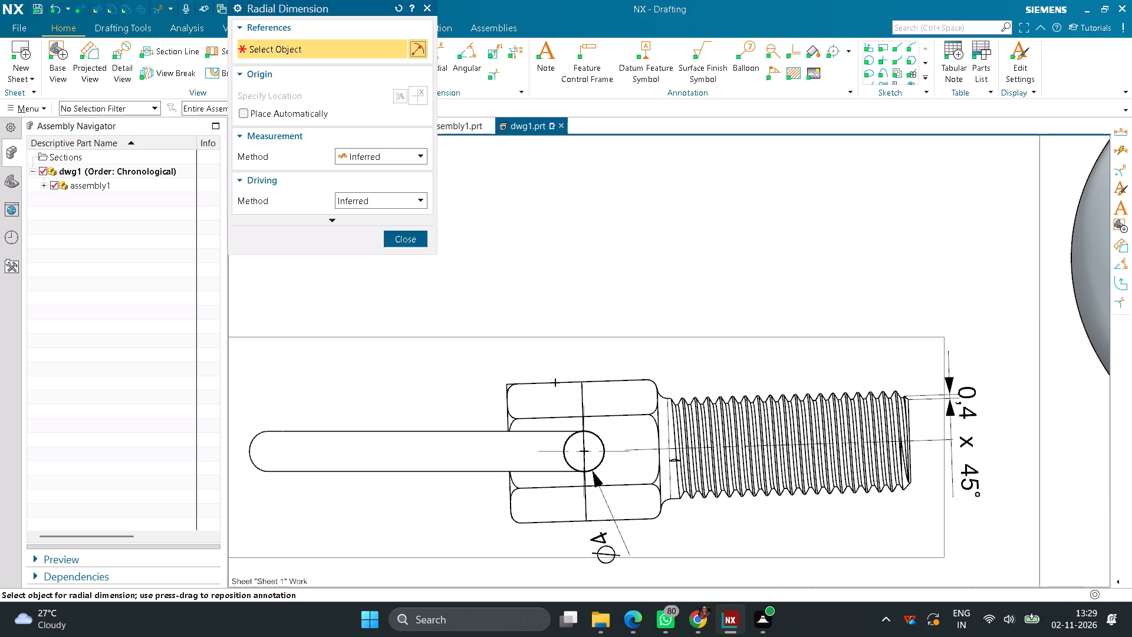
Add a radial dimension to the outer concentric cross-hole circle in the same view, placed below the head on the ring side.
scroll(584, 492, up, 16)
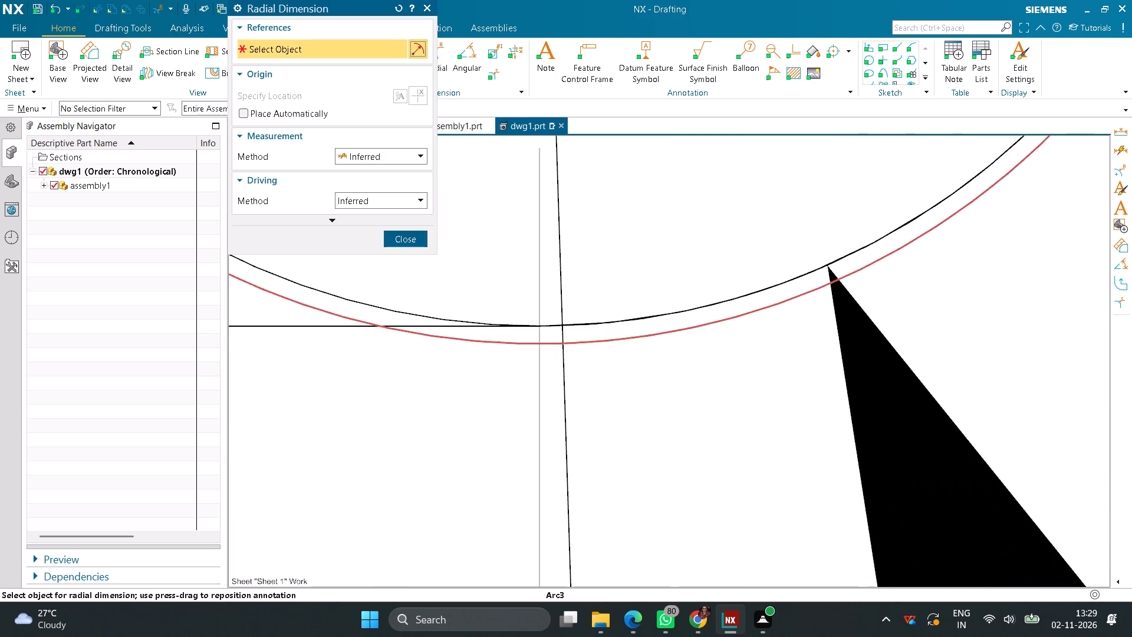
click(624, 335)
scroll(656, 436, down, 16)
scroll(654, 439, up, 1)
scroll(654, 439, down, 6)
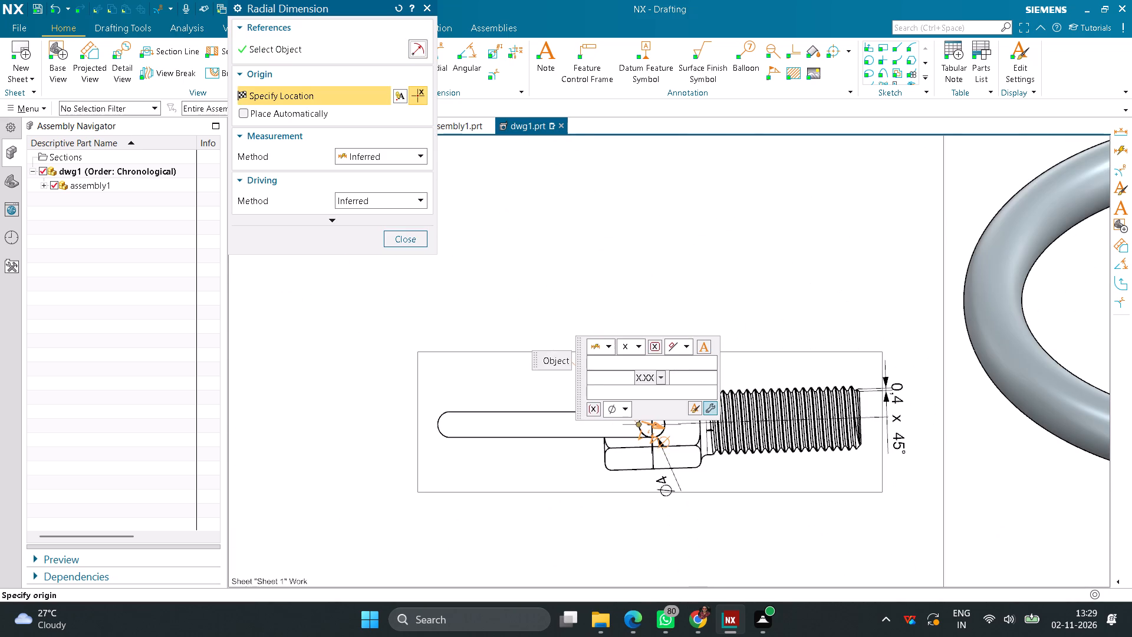
click(605, 517)
scroll(719, 504, down, 5)
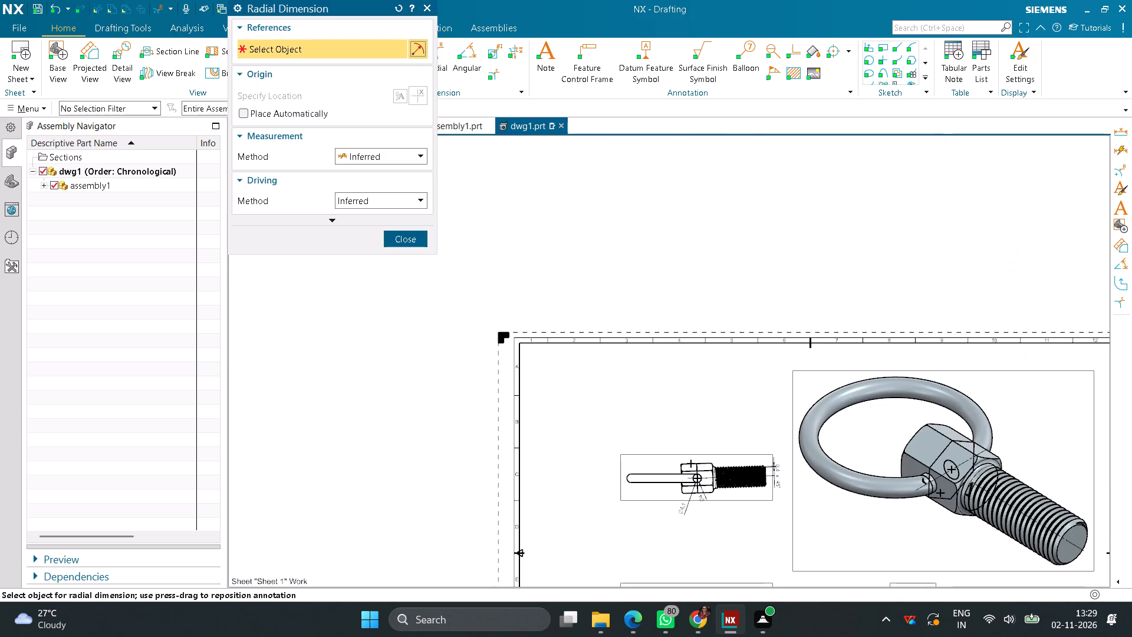
middle_drag(726, 527, 649, 361)
right_drag(726, 527, 649, 361)
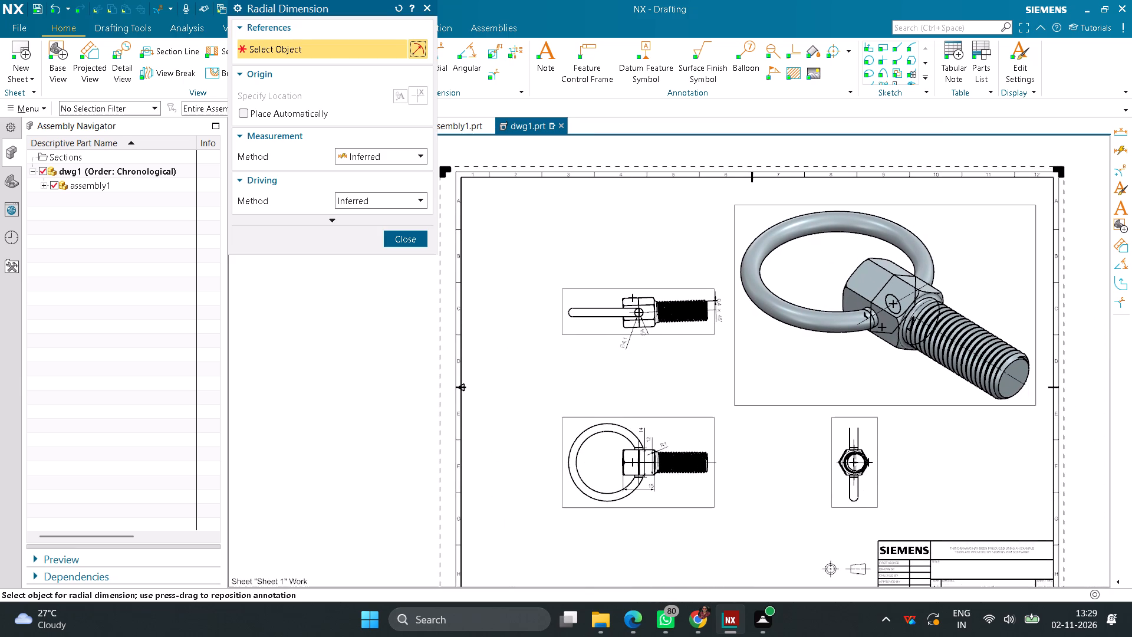
click(420, 234)
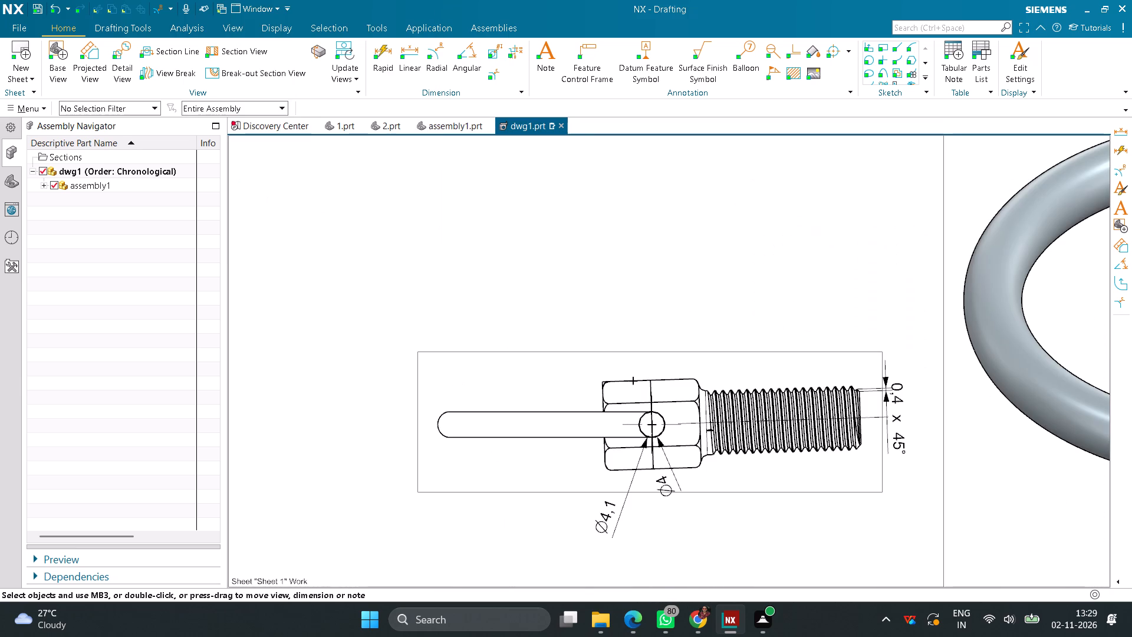
Add a horizontal linear dimension from the head's shank-side face to the bolt's threaded end in the Top view, placed below the thread.
click(410, 62)
scroll(707, 398, down, 8)
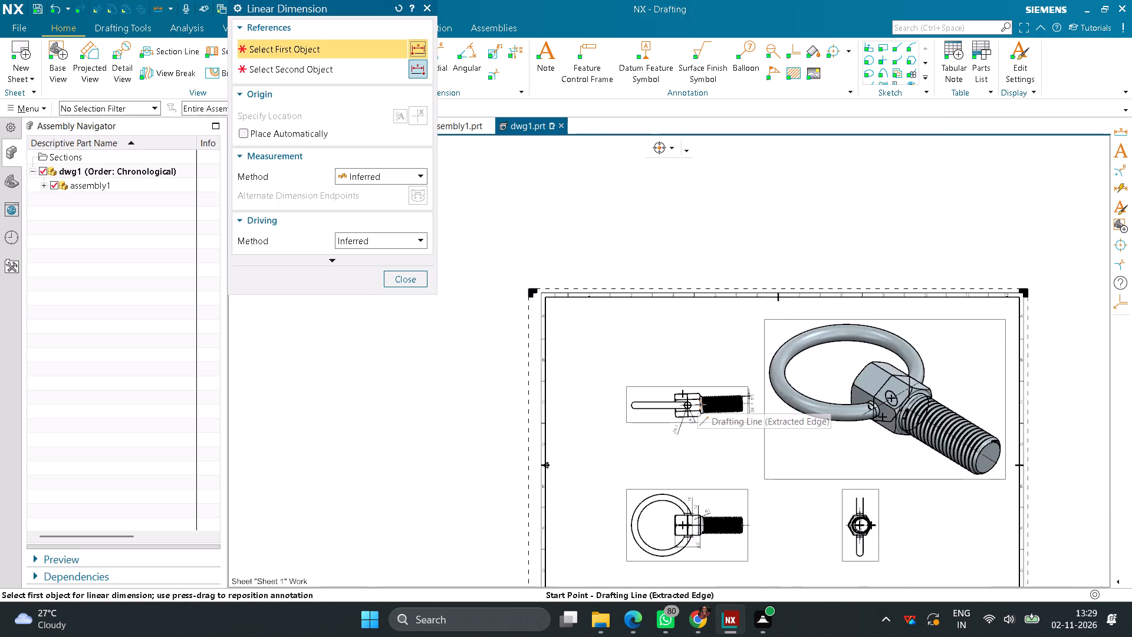
scroll(705, 528, up, 10)
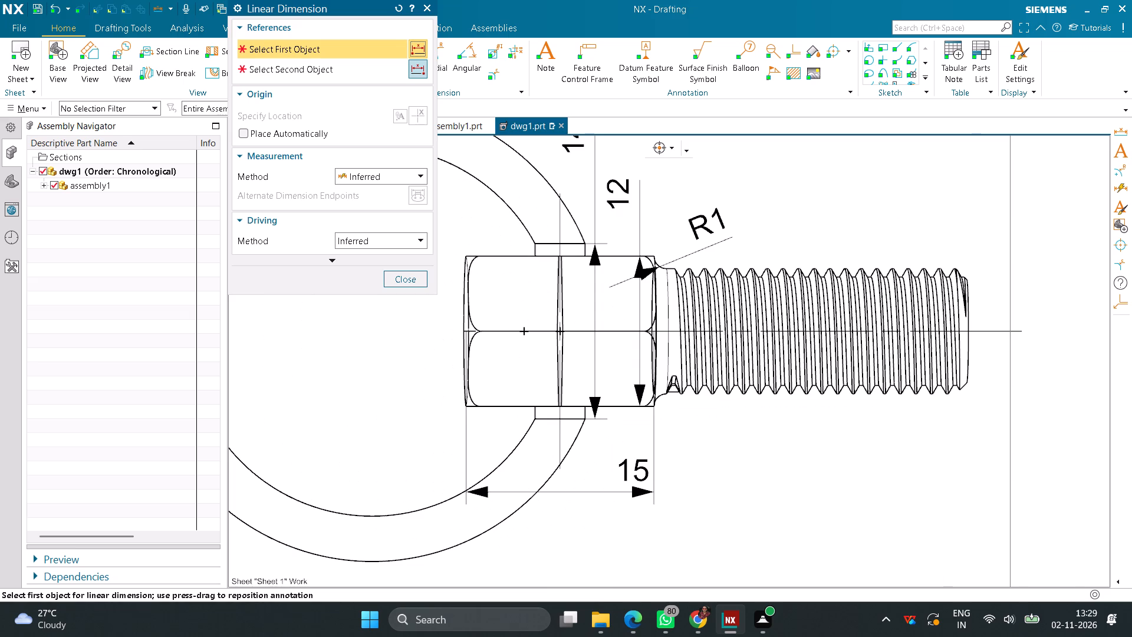
scroll(663, 317, up, 8)
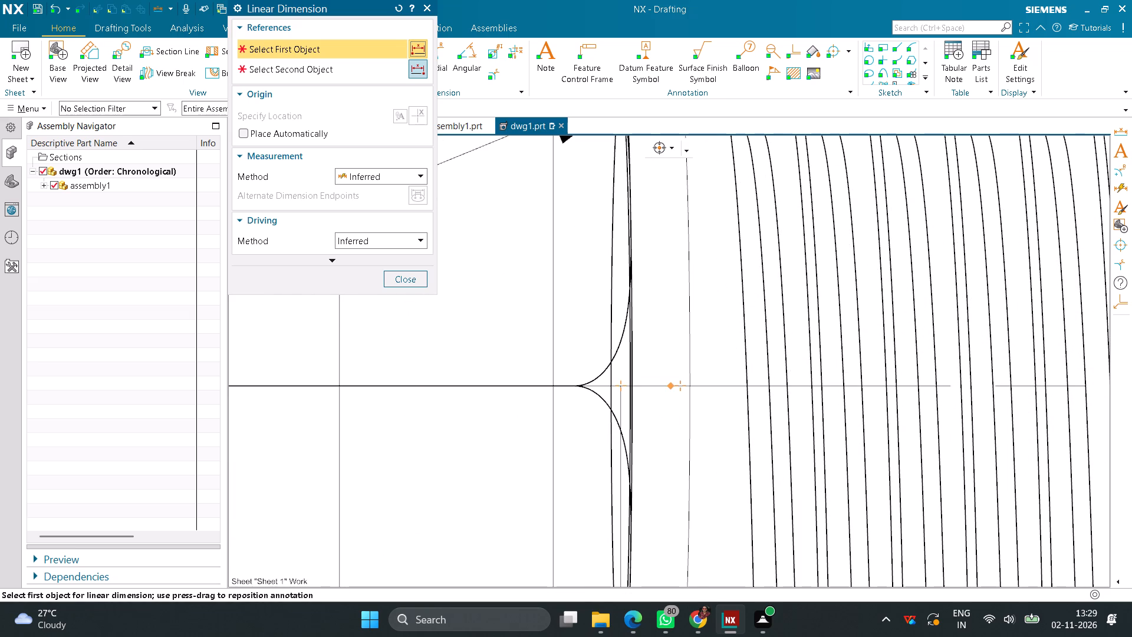
click(620, 388)
scroll(676, 416, down, 9)
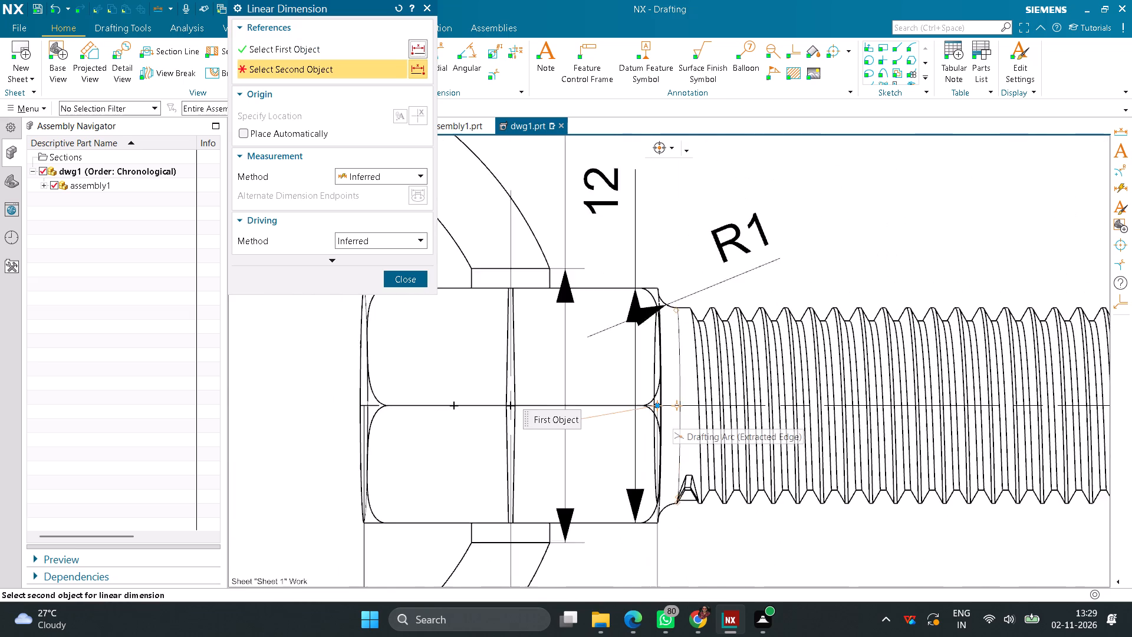
scroll(673, 413, down, 4)
scroll(843, 408, up, 8)
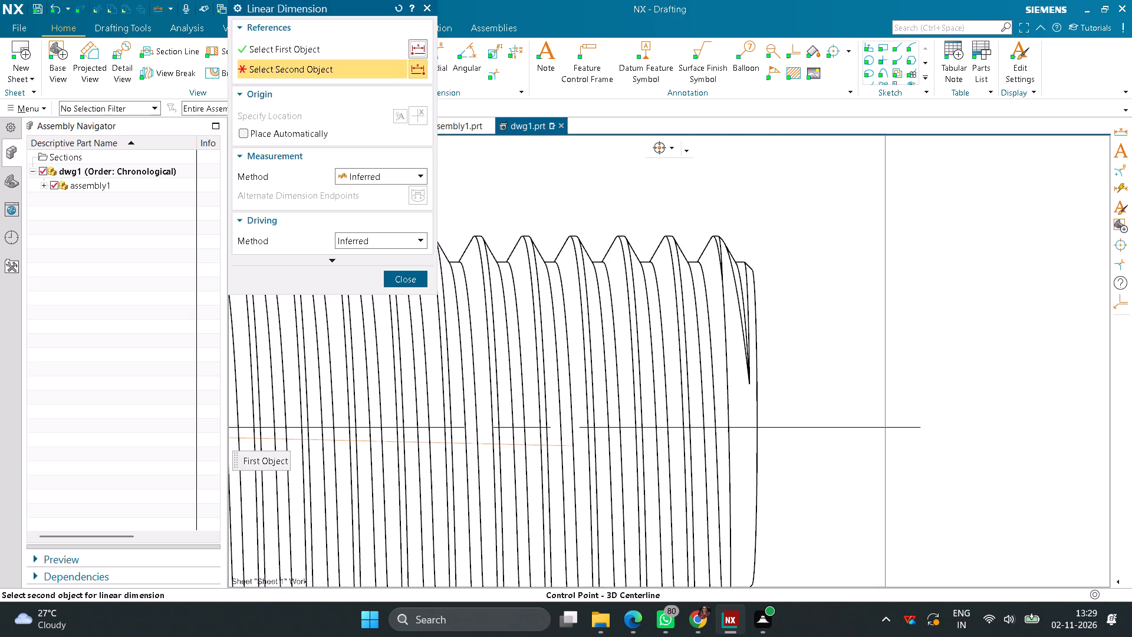
click(754, 424)
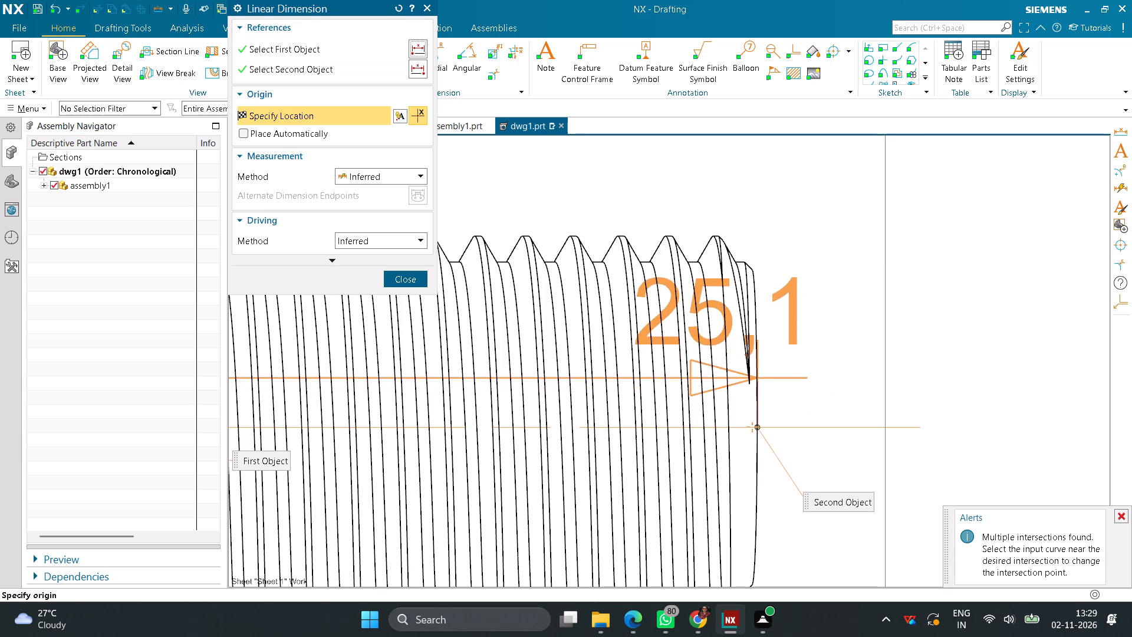
scroll(720, 309, down, 14)
click(640, 405)
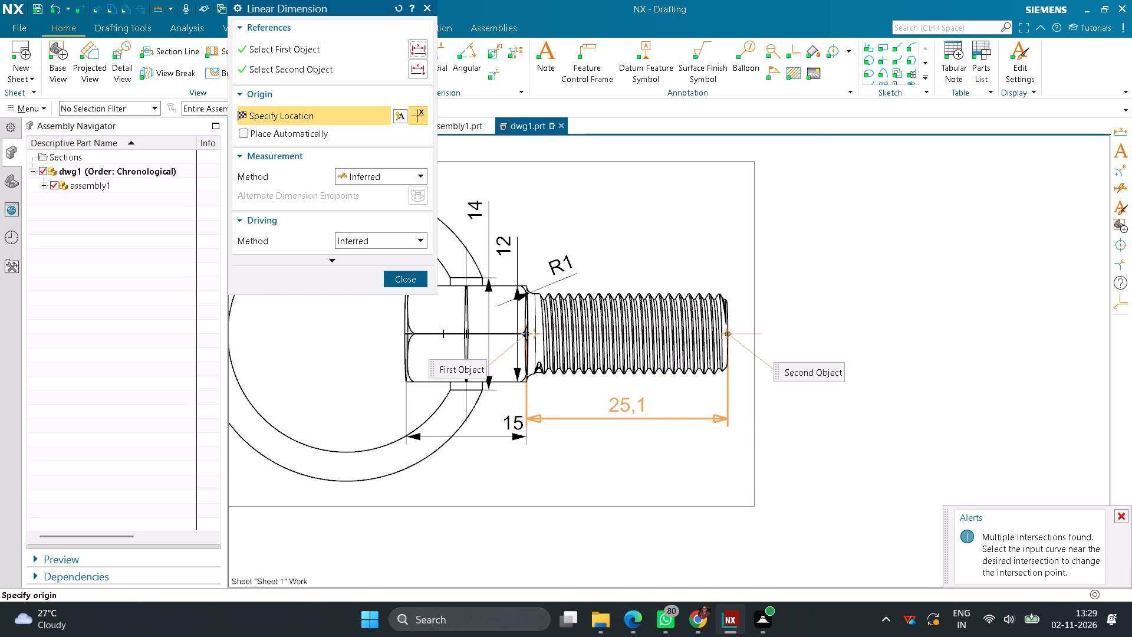
click(437, 283)
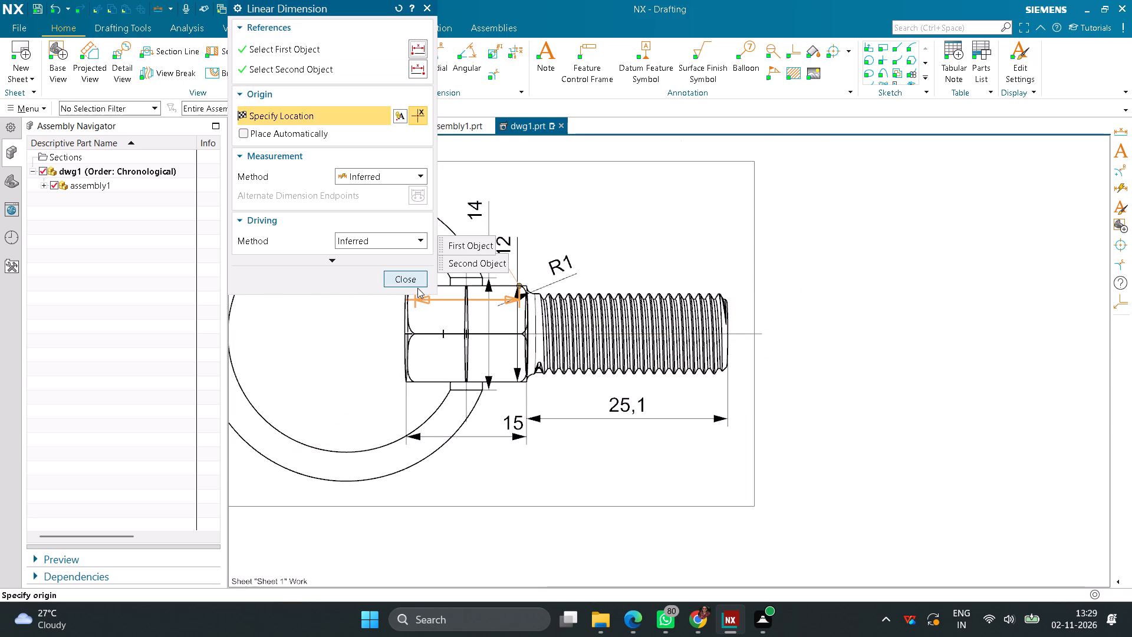
click(417, 288)
click(404, 275)
Save the dwg1 drawing part and its modified parts.
scroll(623, 307, down, 3)
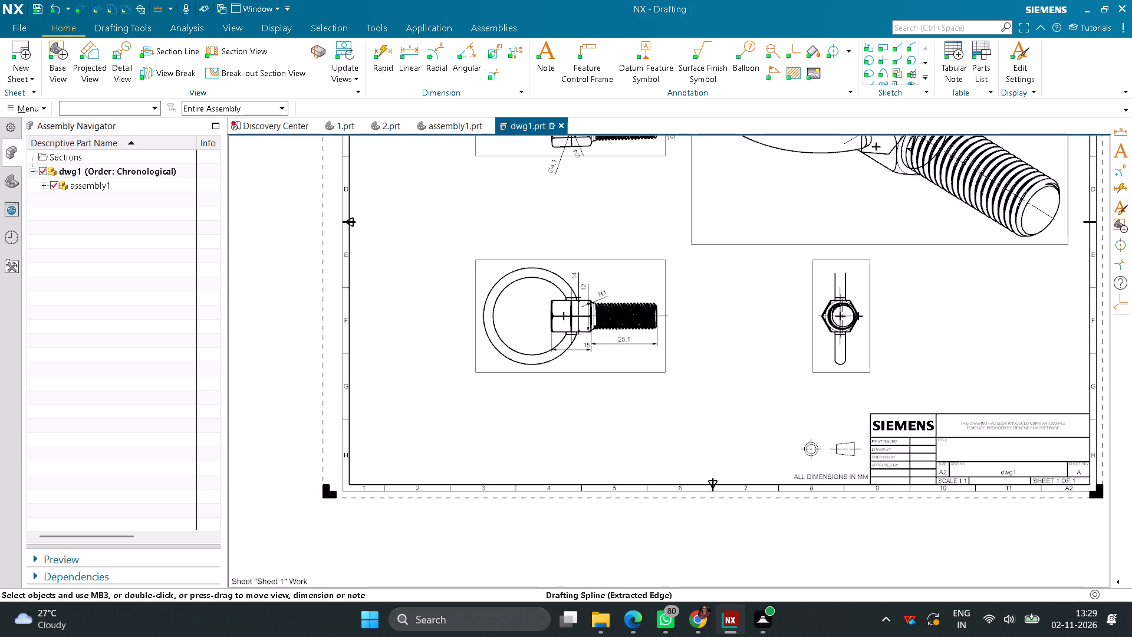
scroll(621, 306, down, 5)
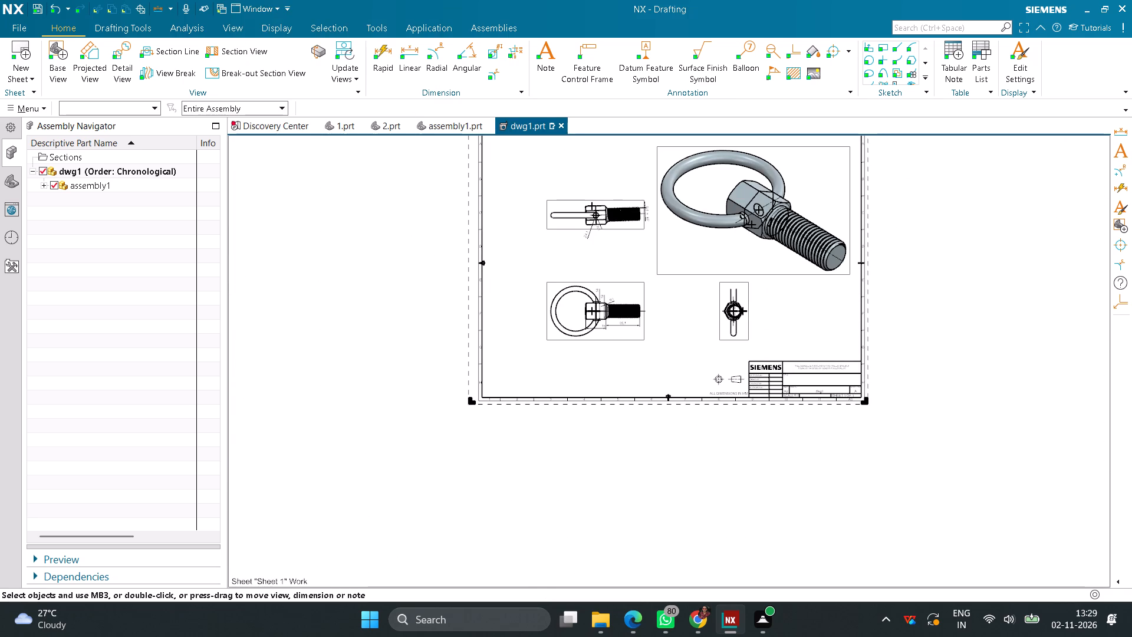
click(17, 26)
click(64, 103)
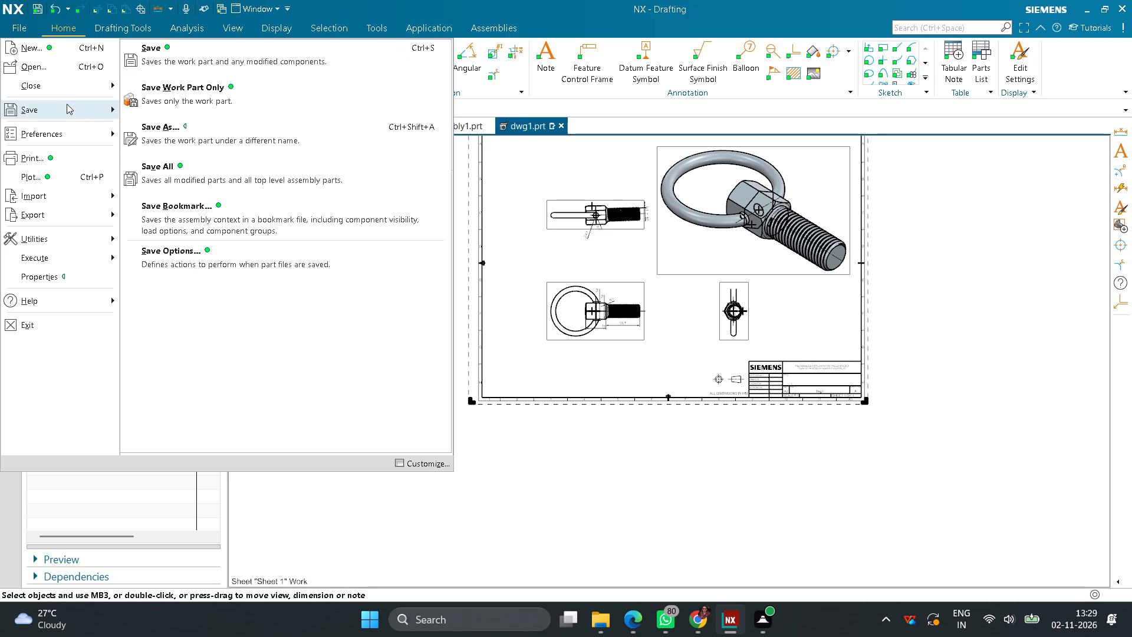
click(166, 60)
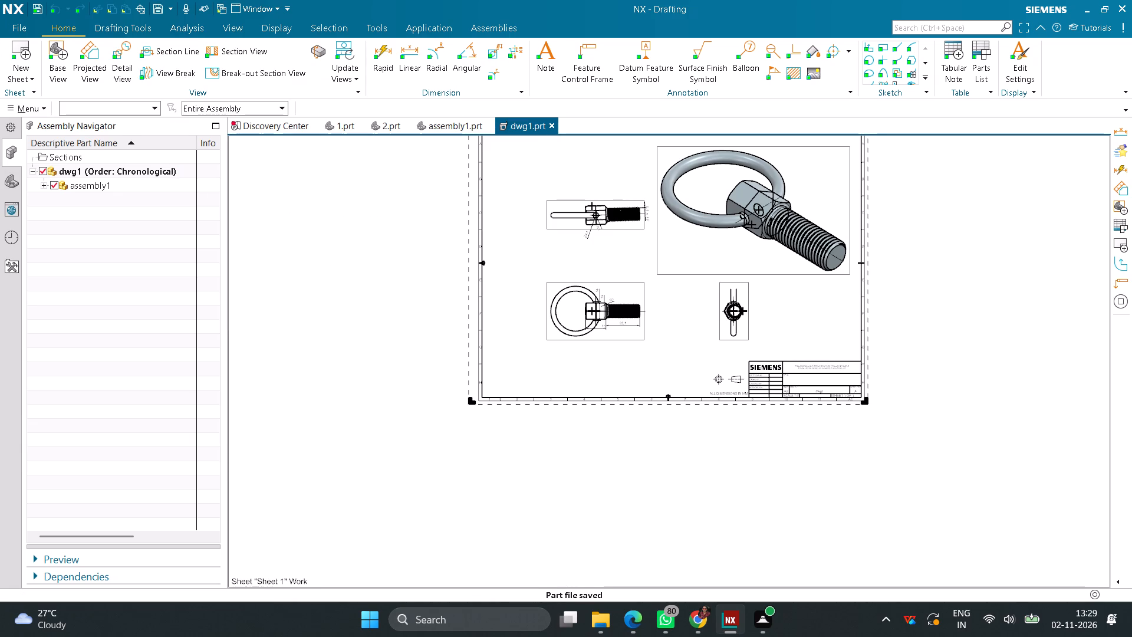
Close the dwg1 drawing together with its components.
click(548, 124)
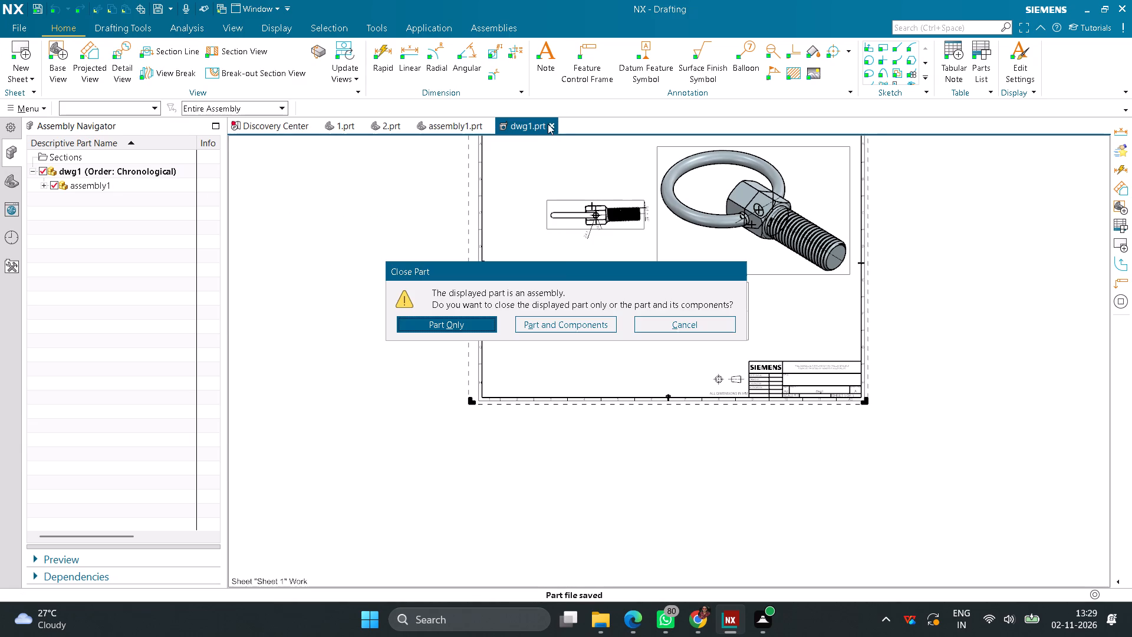
click(561, 323)
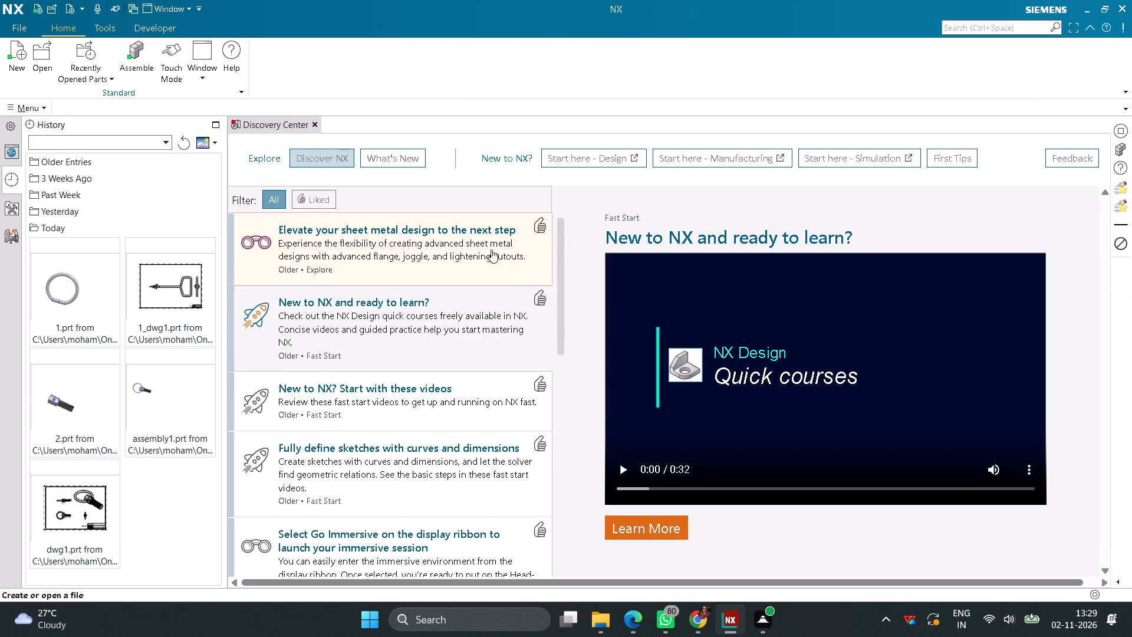
Stop the journal recording.
click(159, 28)
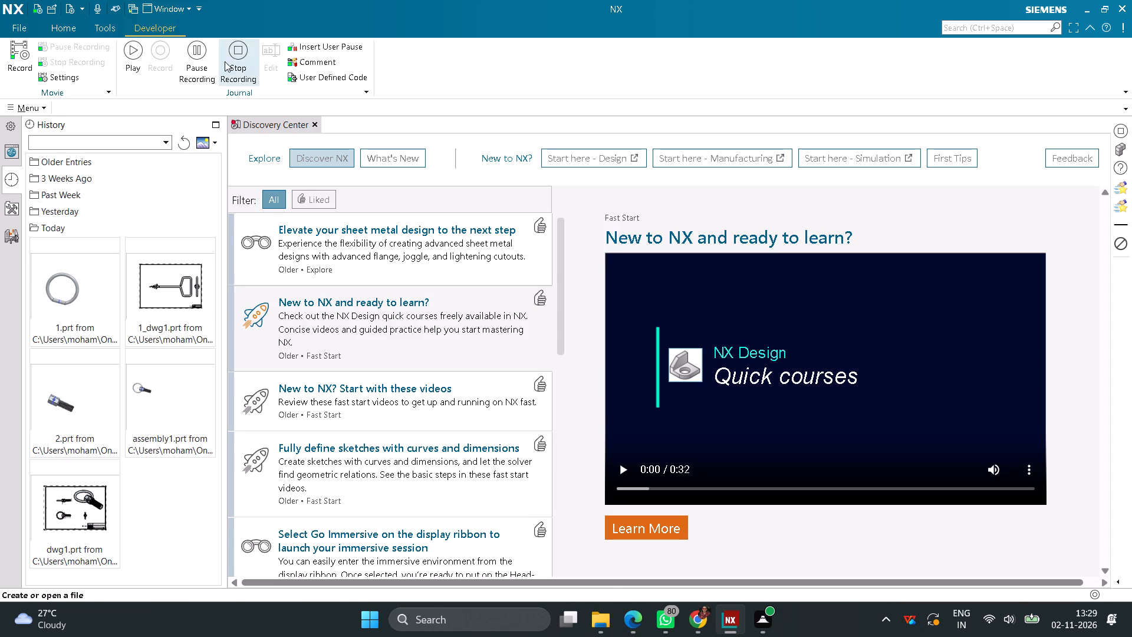
click(231, 55)
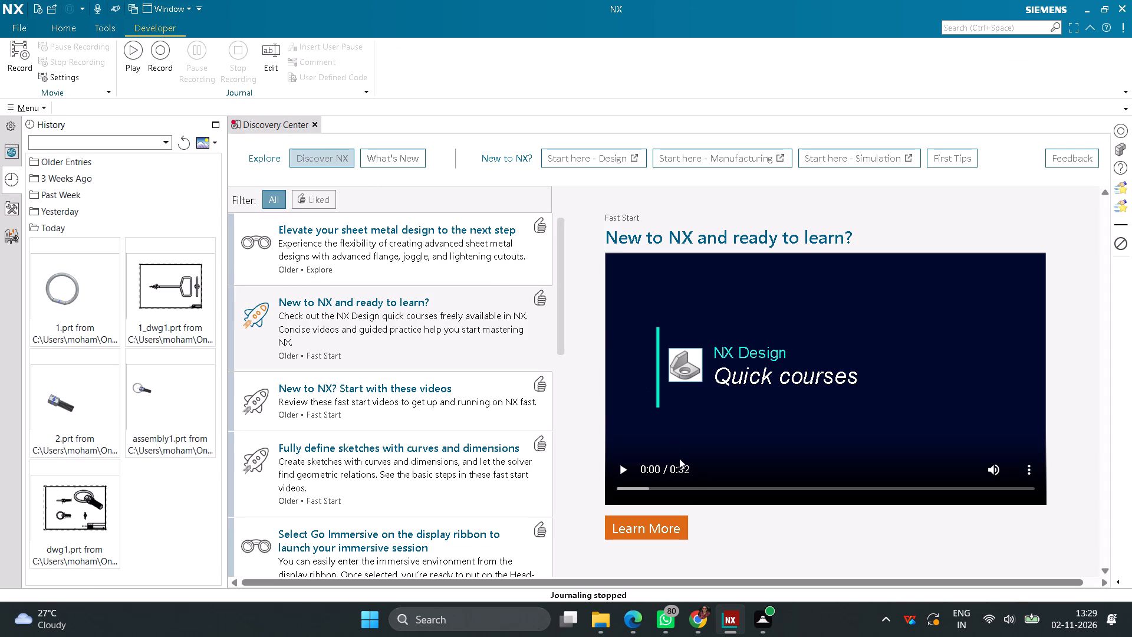